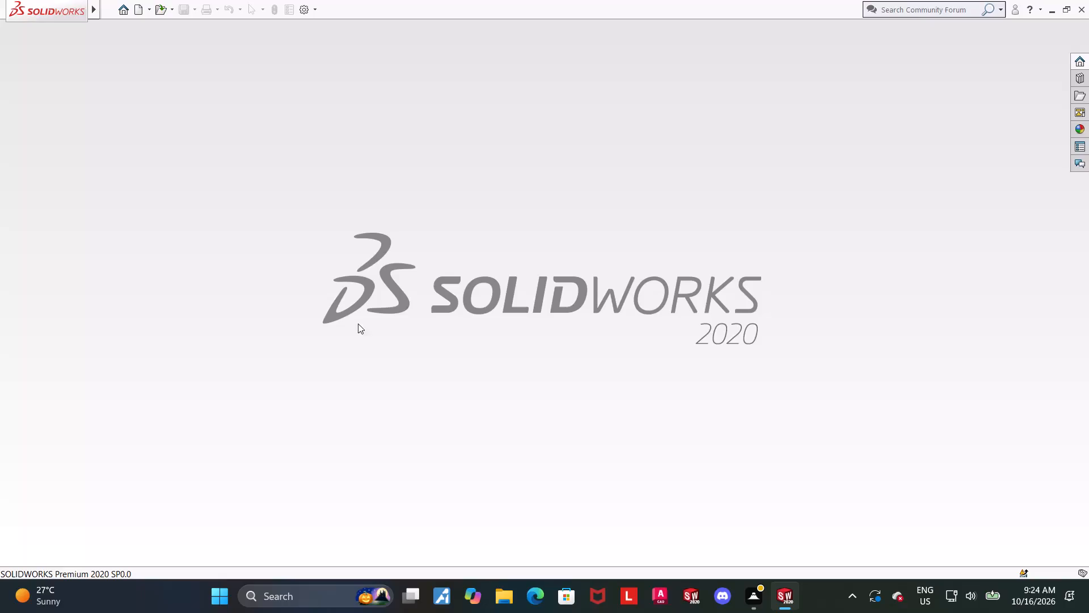
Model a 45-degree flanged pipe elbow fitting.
Create a new part document.
click(140, 12)
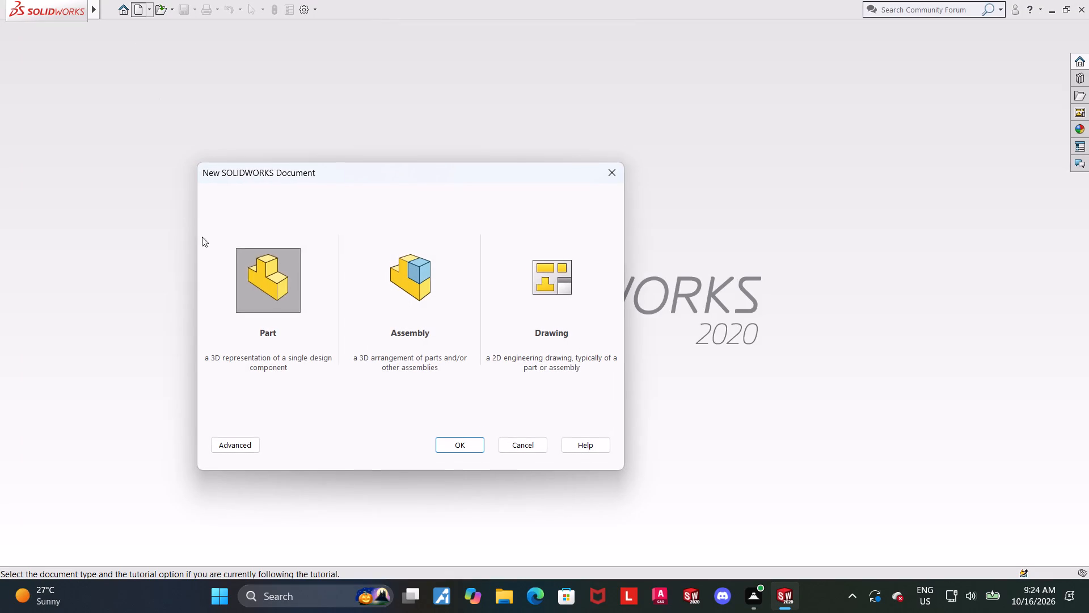
double_click(256, 271)
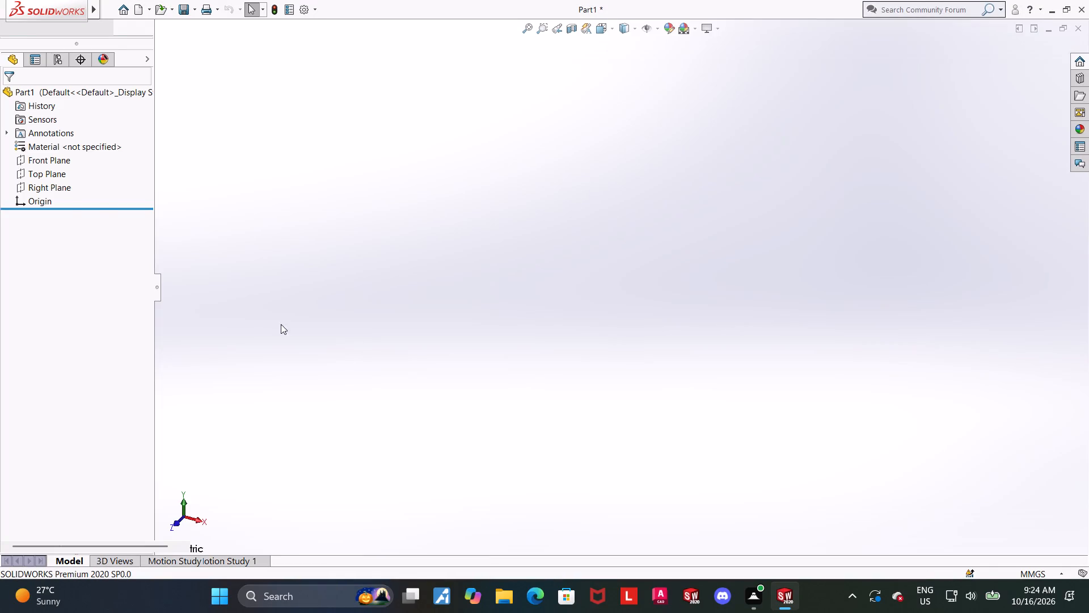
Sketch a centre rectangle about 4.65 in tall on the Top Plane, centred on the origin.
click(103, 219)
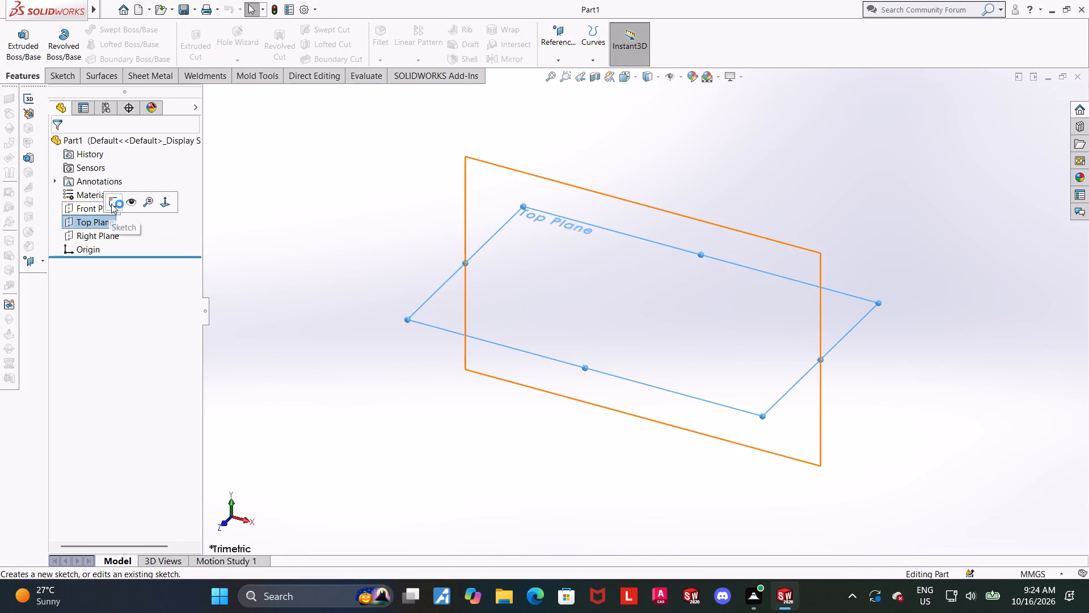
click(111, 204)
click(111, 43)
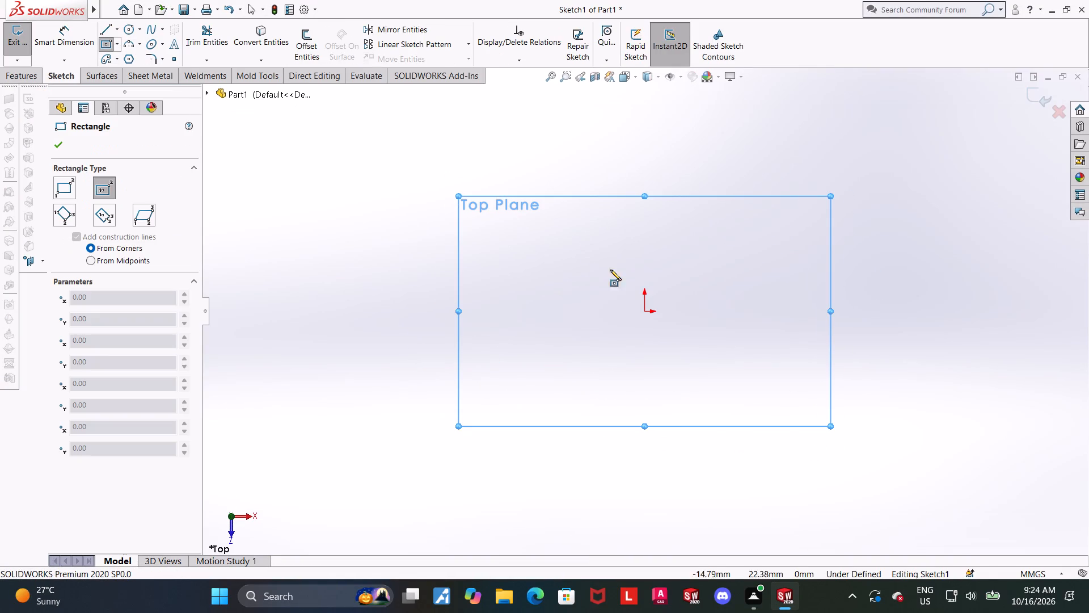
click(648, 314)
click(760, 188)
key(Escape)
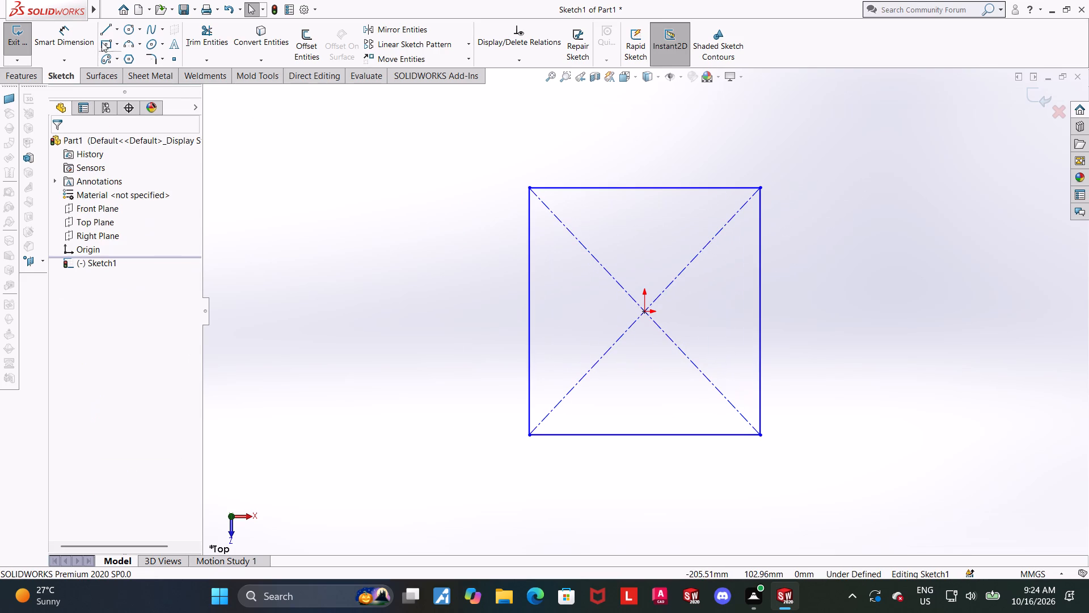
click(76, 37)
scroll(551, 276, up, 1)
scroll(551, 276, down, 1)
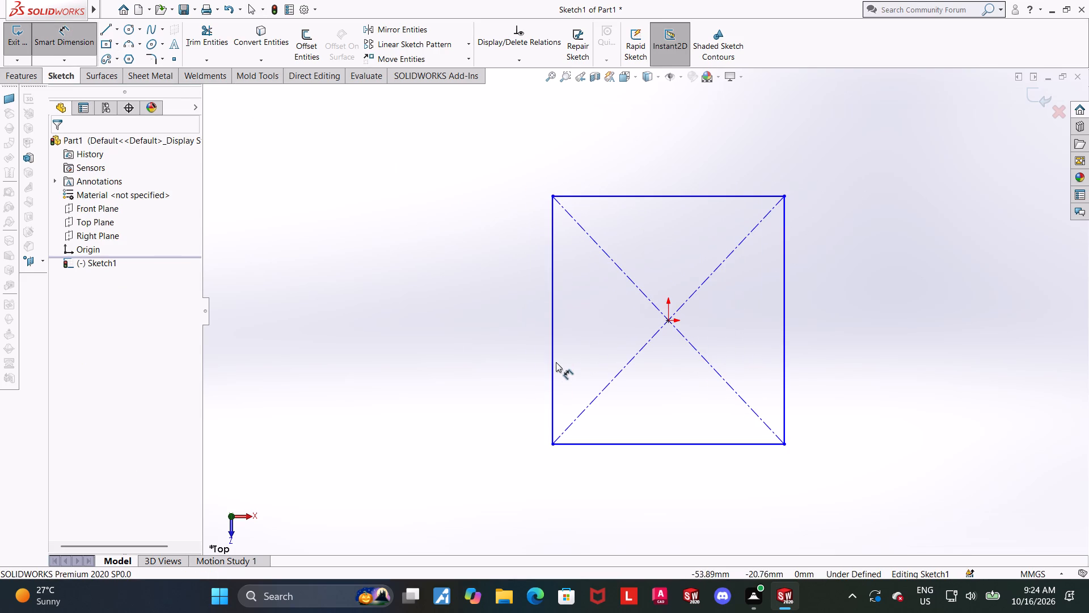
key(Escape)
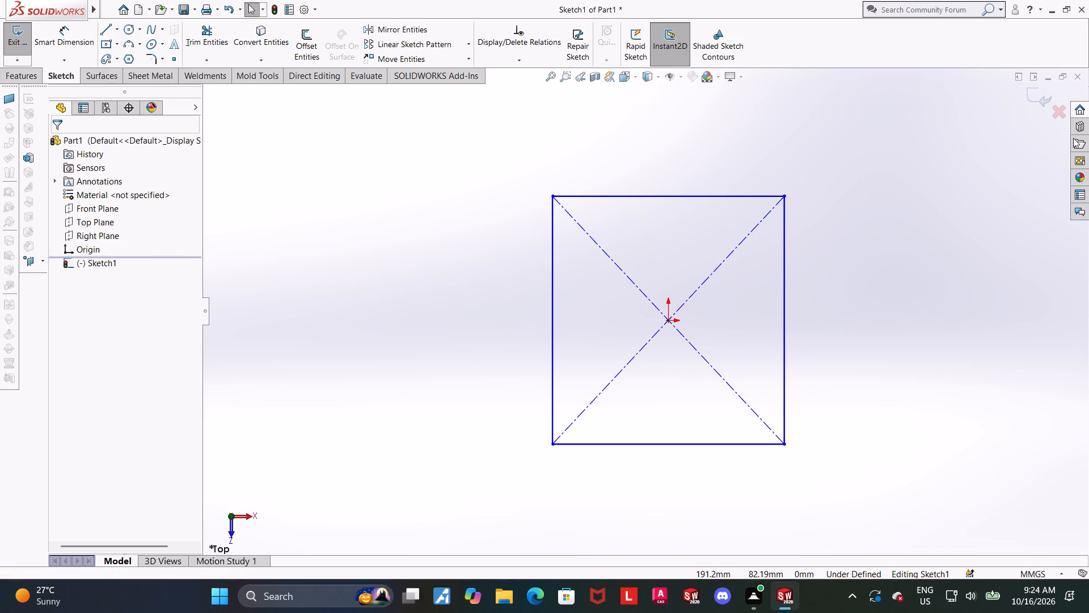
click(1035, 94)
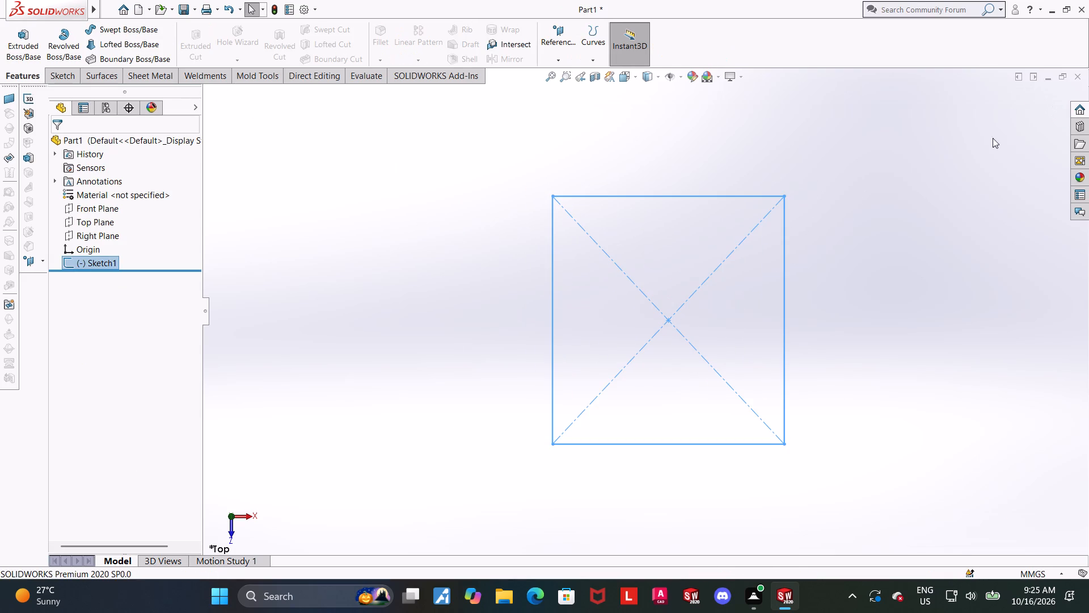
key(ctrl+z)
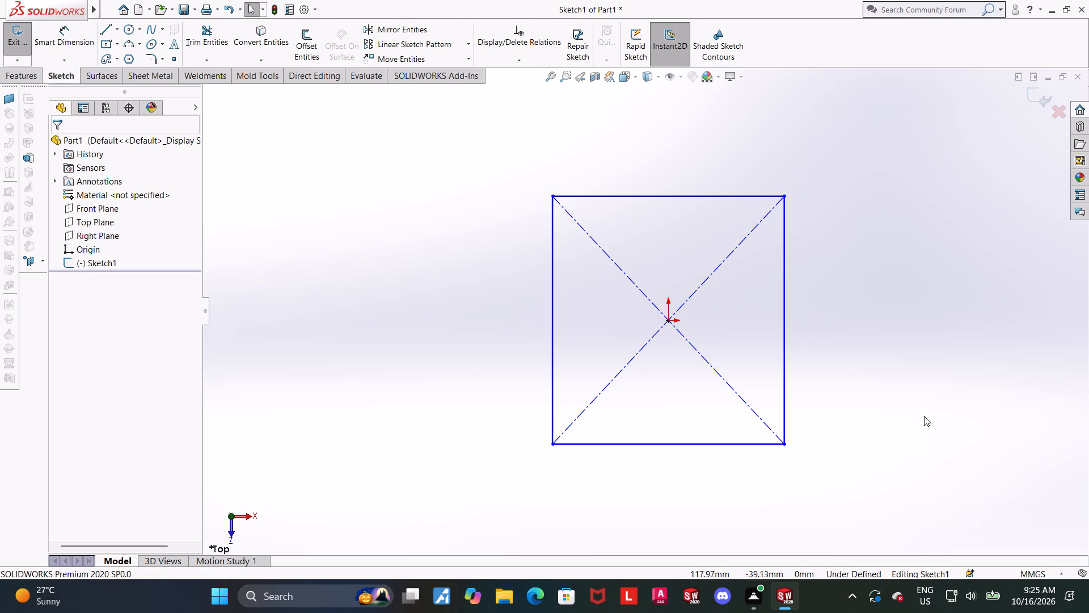
Change the document units to IPS (inch, pound, second).
click(1047, 573)
click(994, 541)
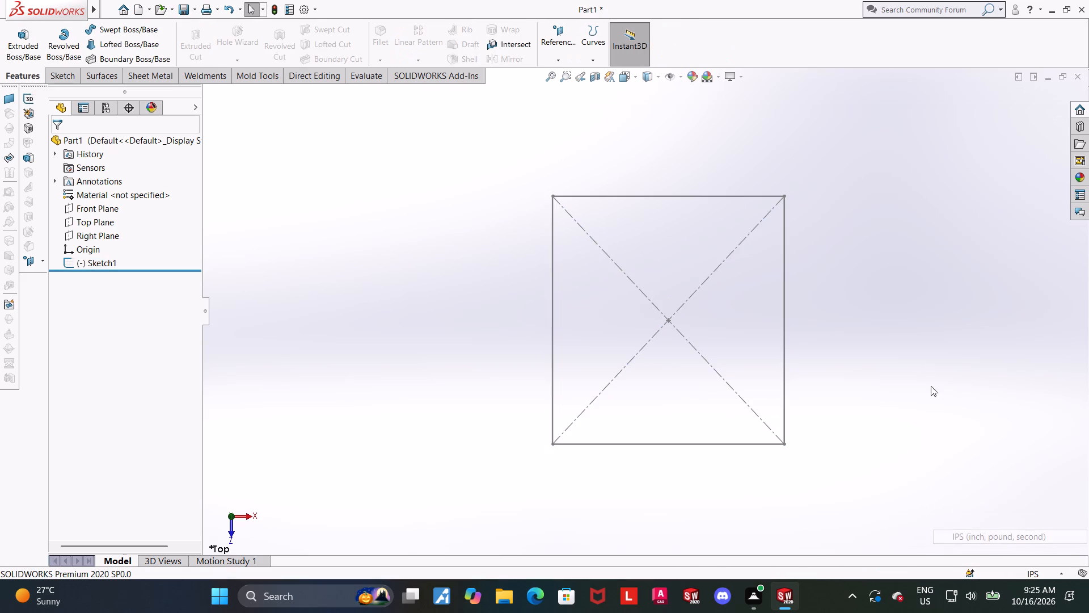
click(927, 364)
Reopen the rectangle sketch for editing and dimension its left vertical side to 3.75 in.
click(95, 267)
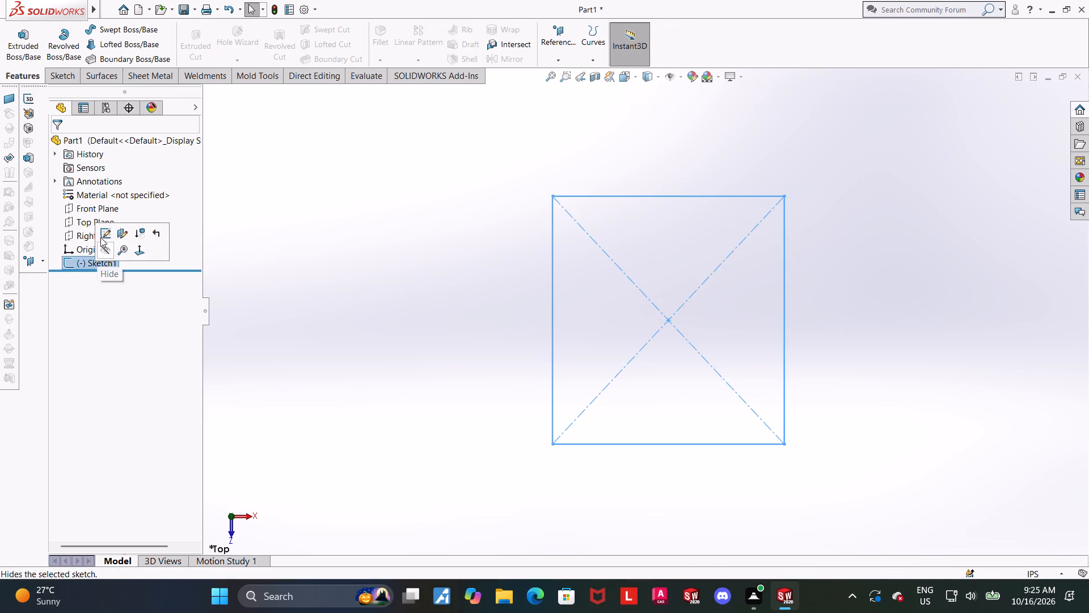
click(100, 237)
click(63, 32)
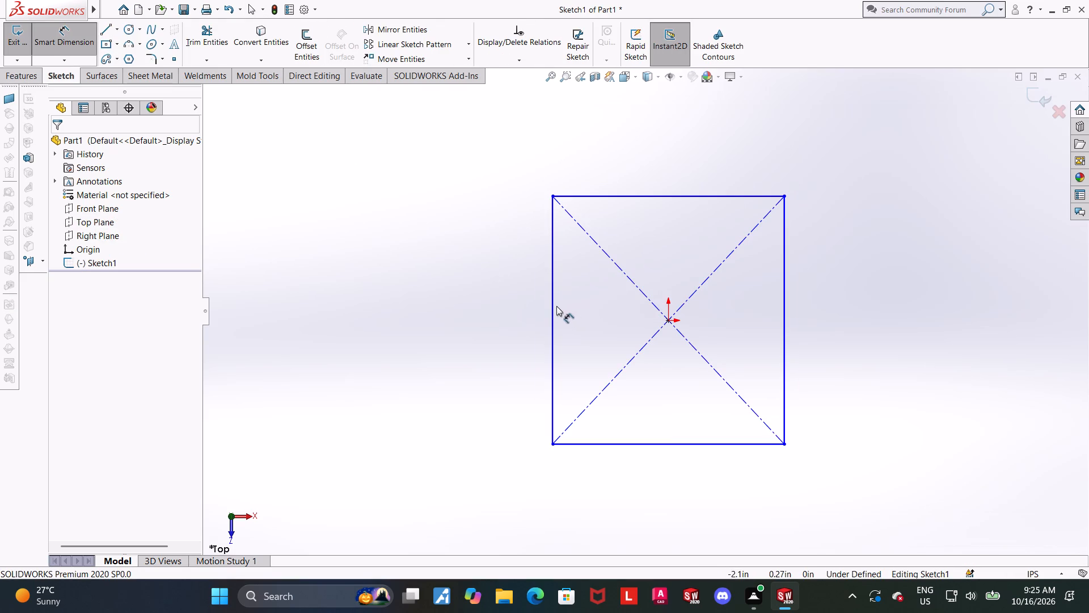
double_click(556, 306)
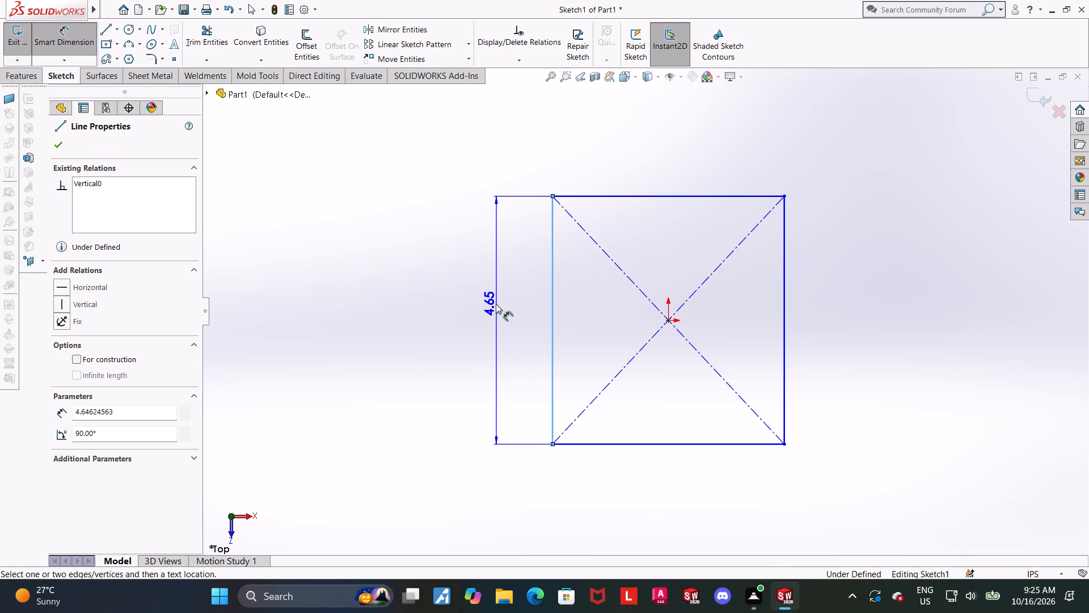
click(496, 304)
text(3.75)
key(Return)
key(Escape)
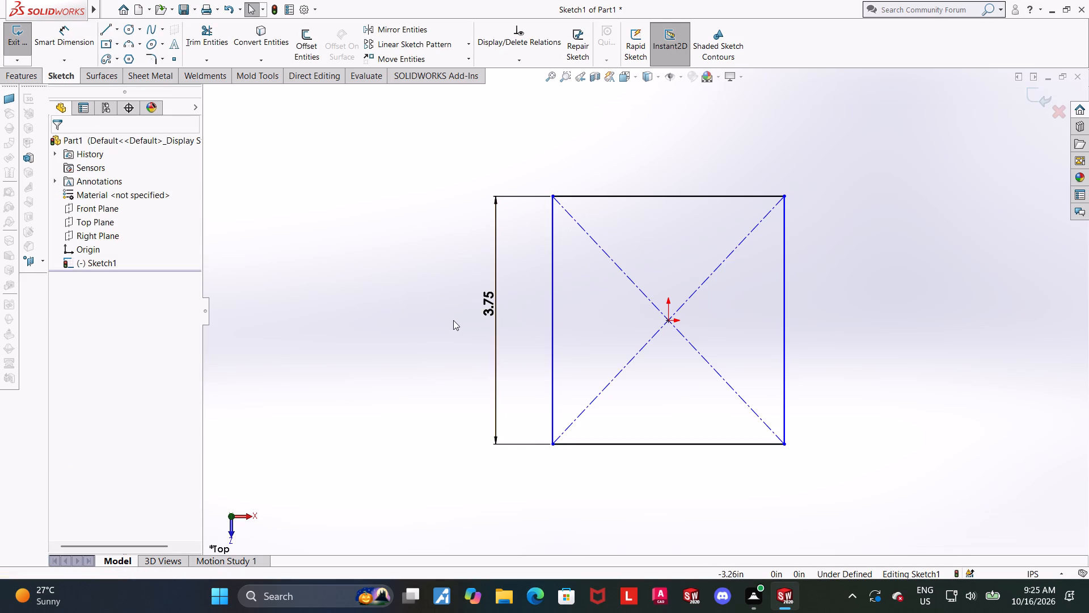
Add an Equal relation between the rectangle's top edge and its left edge.
scroll(797, 337, up, 1)
scroll(820, 314, down, 1)
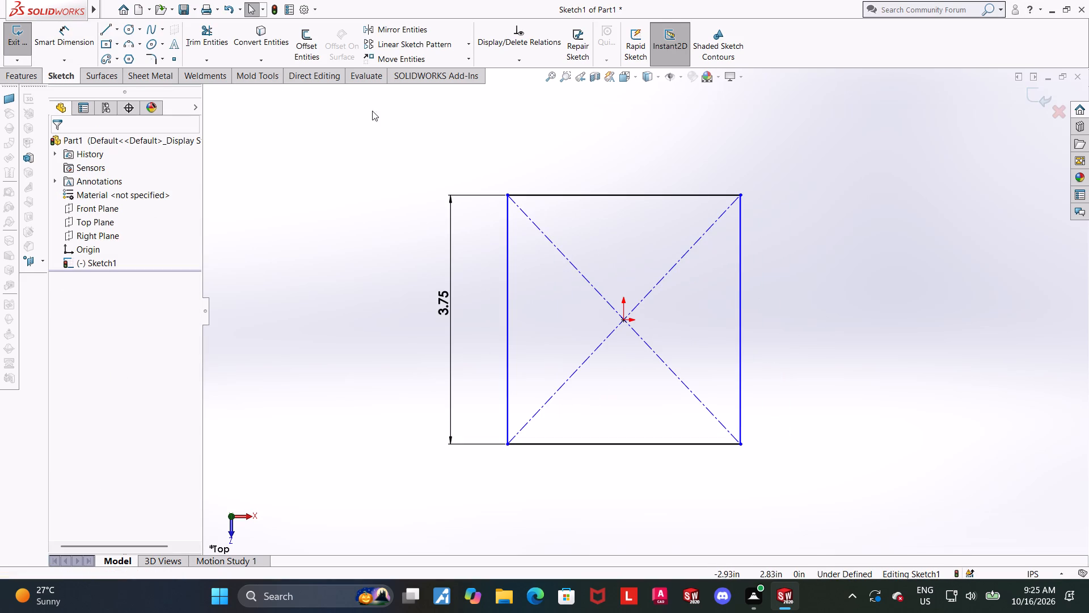
click(551, 192)
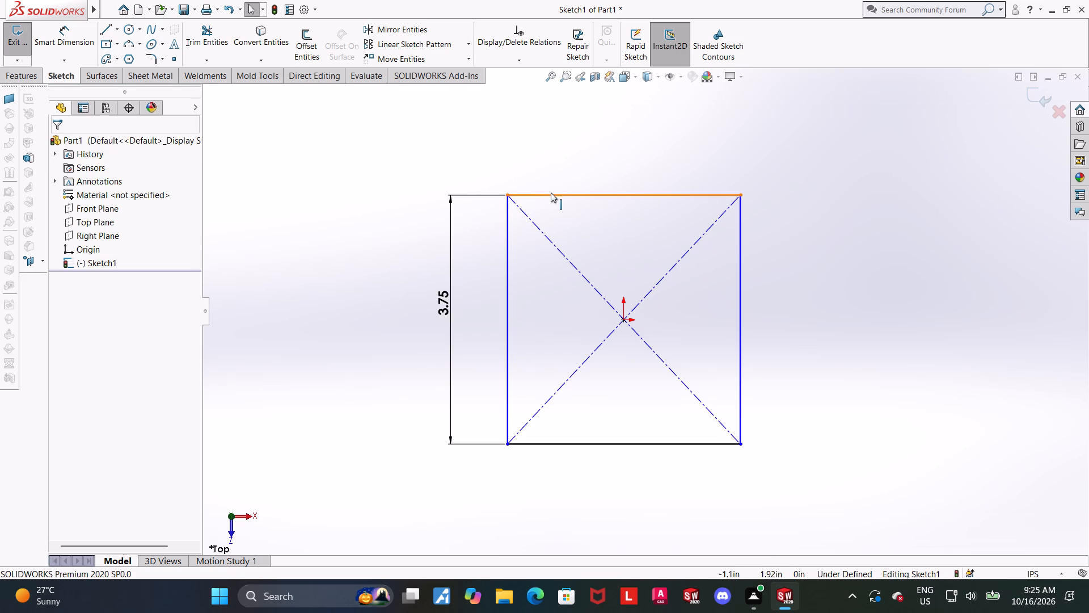
ctrl+click(508, 230)
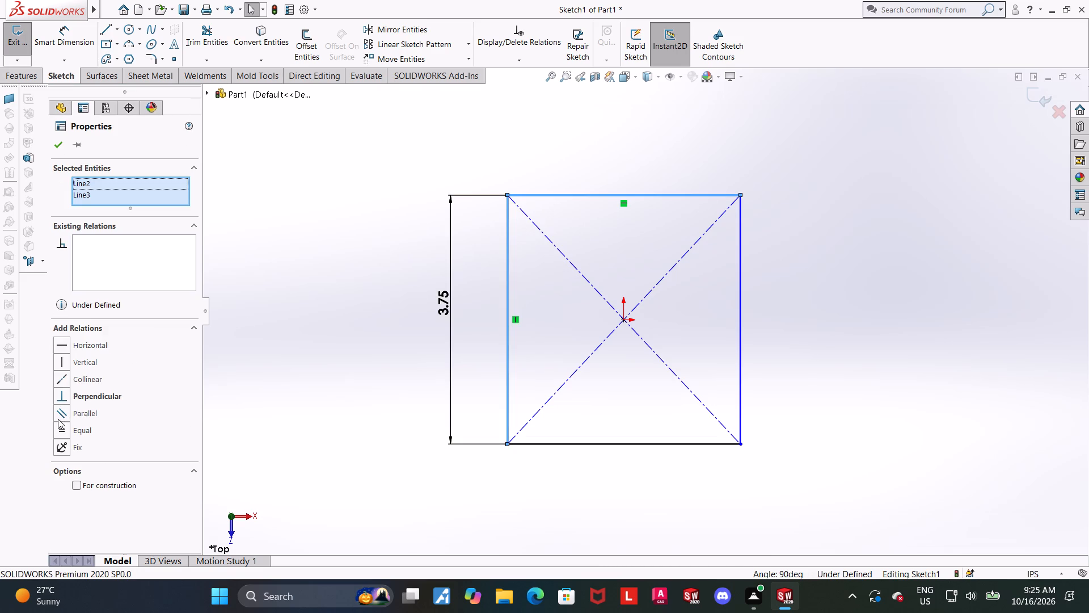
click(61, 429)
click(854, 367)
Round all four corners of the square with a 0.585 in Sketch Fillet, accepting deletion of the equal-distance relations.
scroll(544, 247, up, 1)
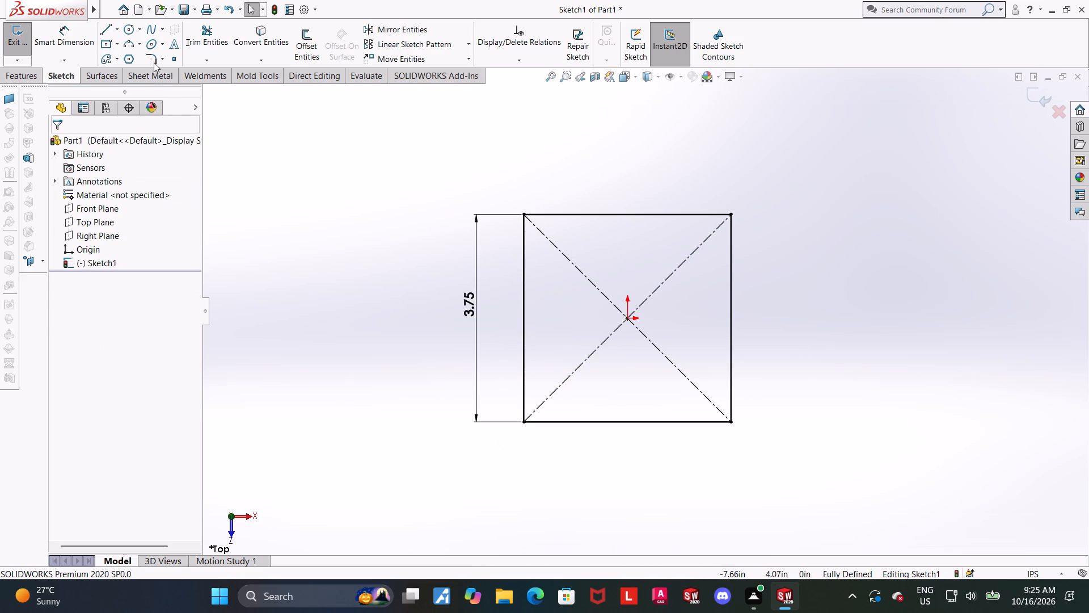
click(153, 61)
scroll(377, 255, up, 1)
scroll(470, 268, down, 1)
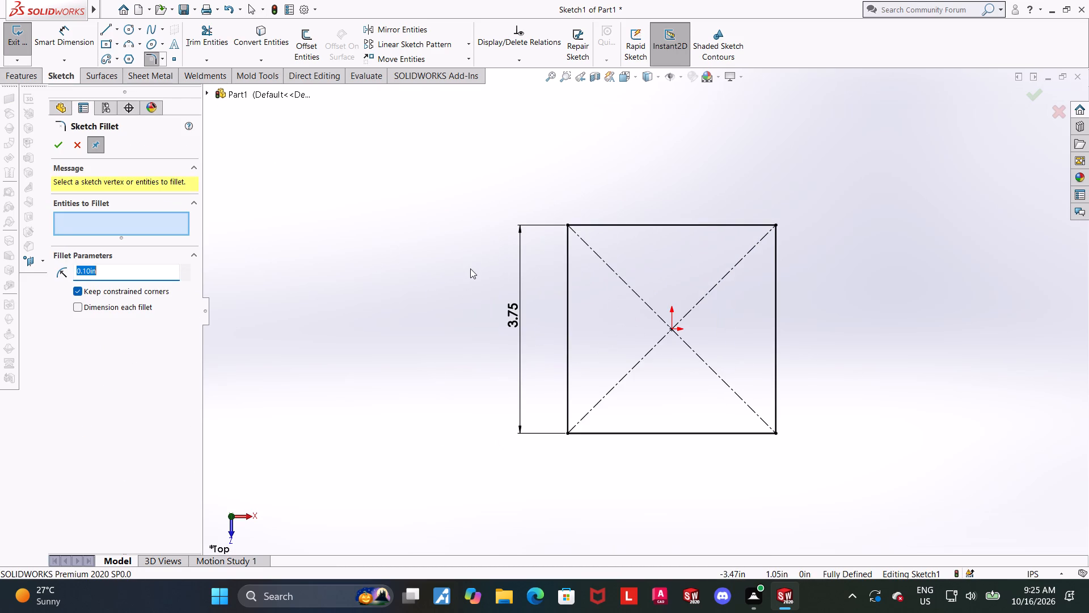
scroll(470, 268, up, 1)
scroll(458, 270, down, 1)
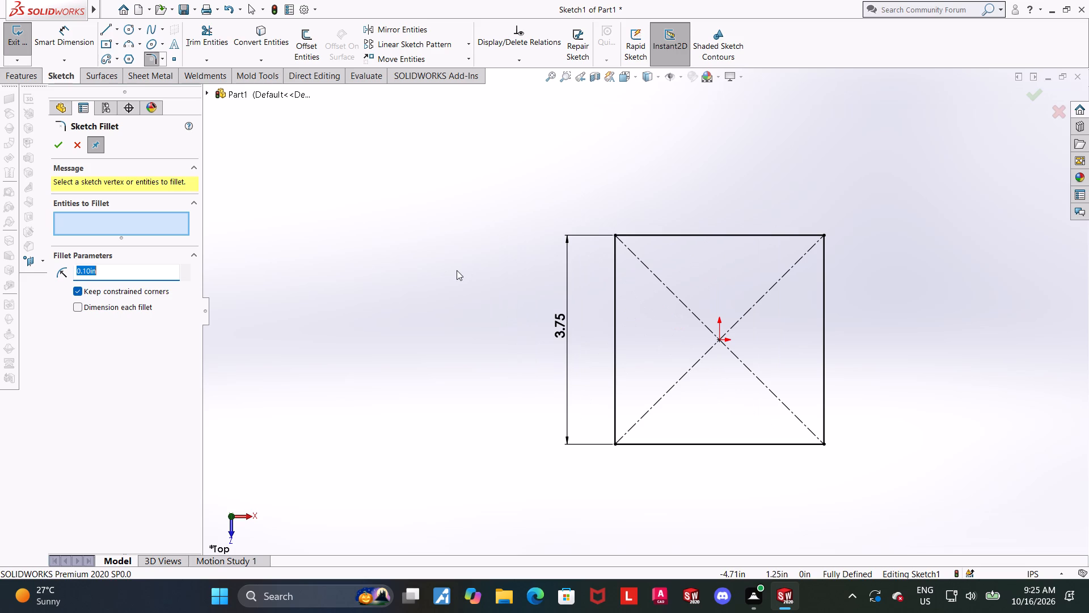
text(0.5)
key(8)
key(5)
key(Return)
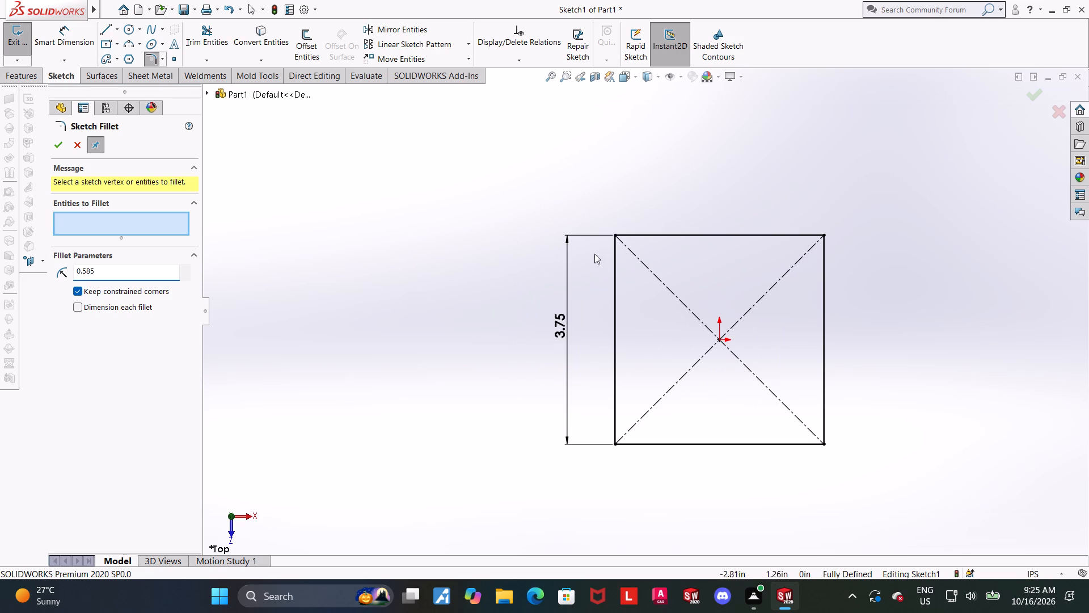
click(617, 235)
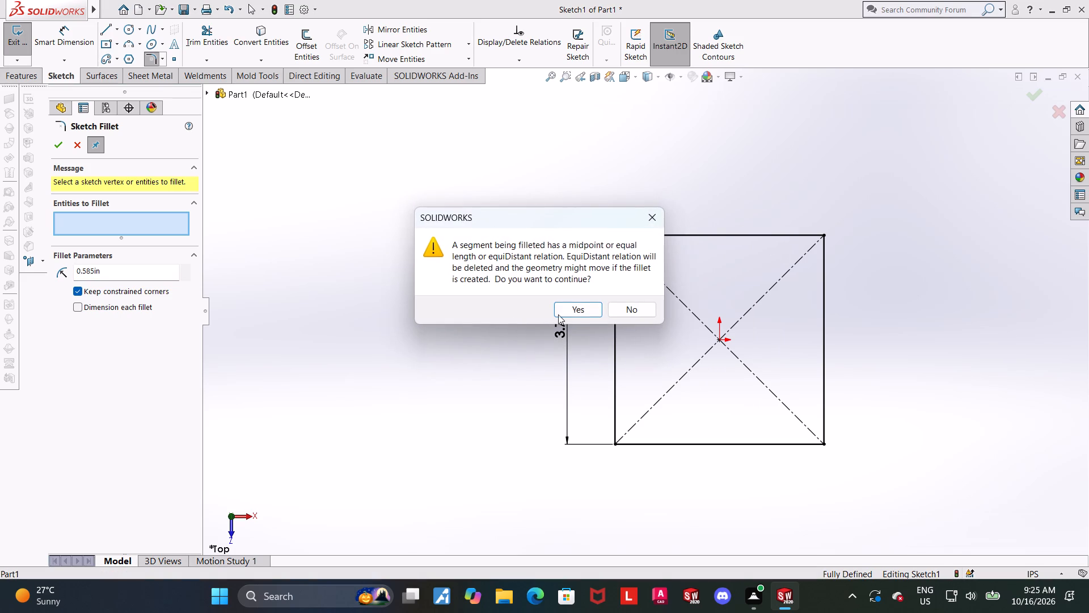
click(573, 316)
click(824, 233)
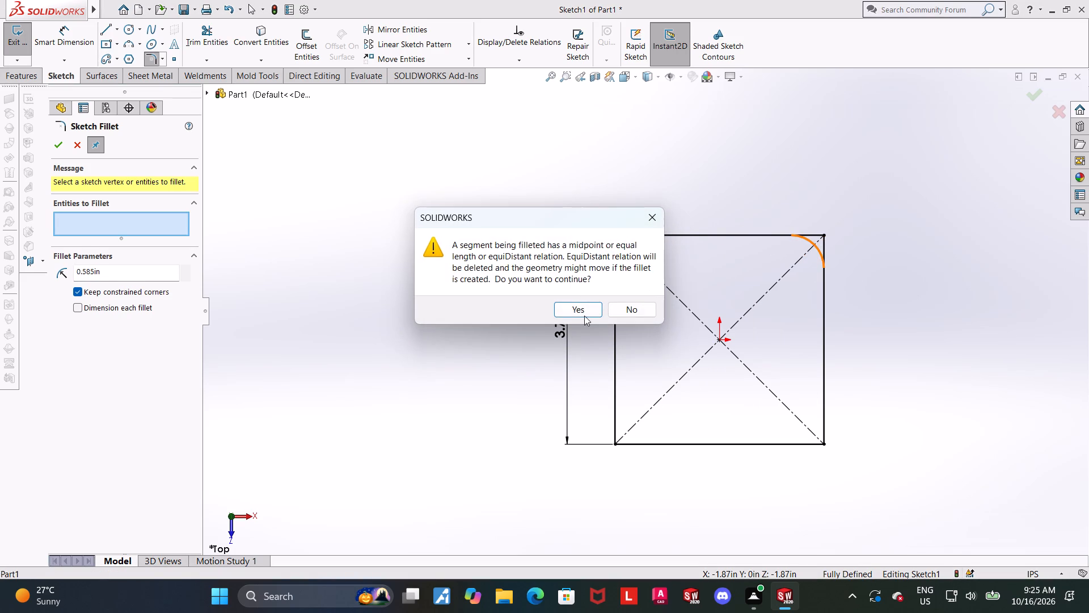
click(585, 309)
click(621, 441)
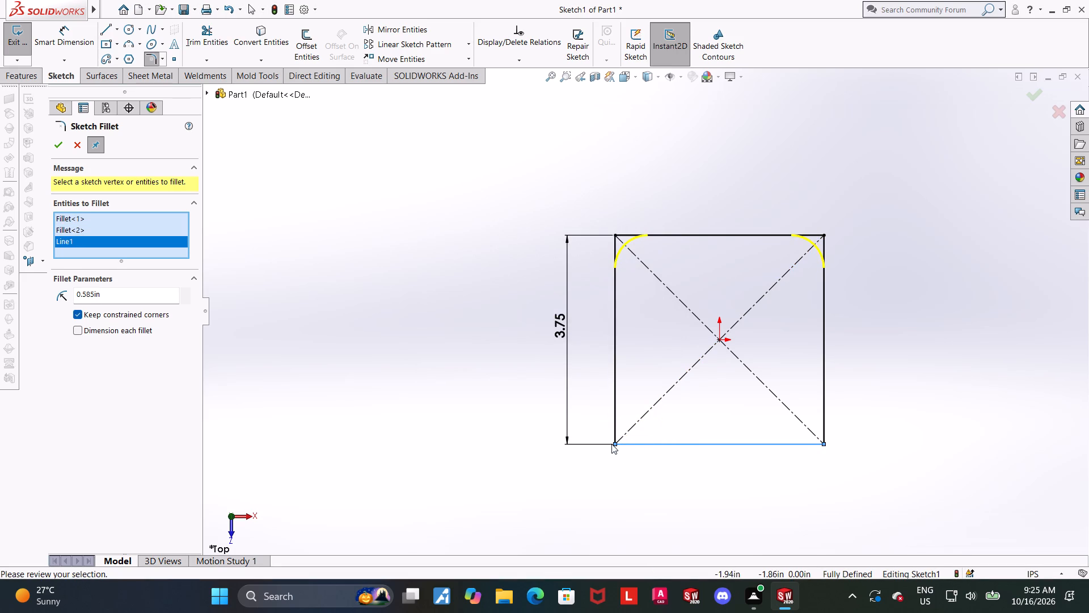
click(616, 439)
click(589, 312)
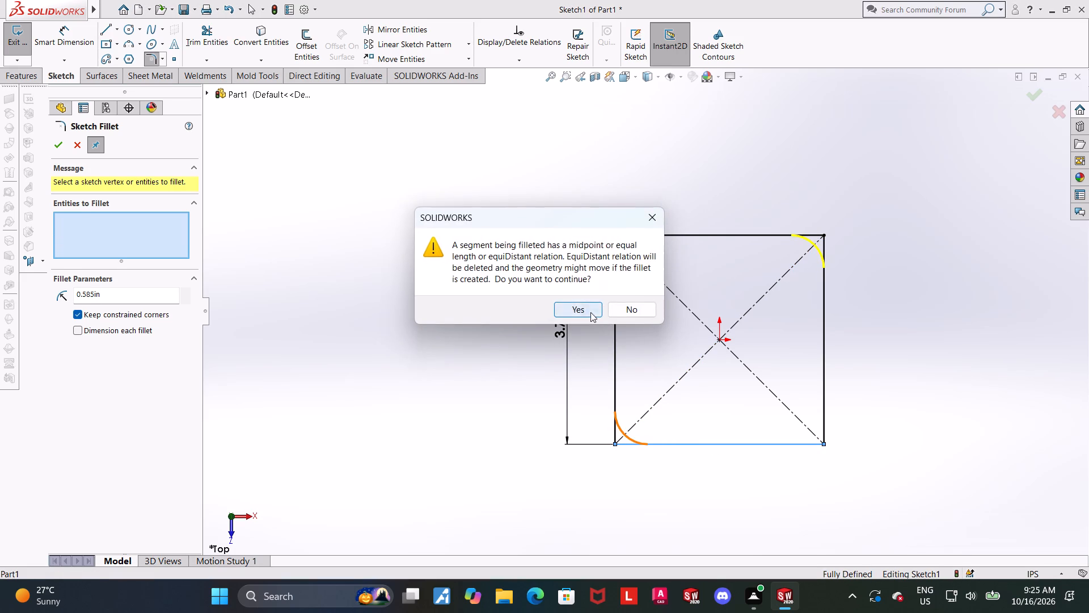
click(822, 443)
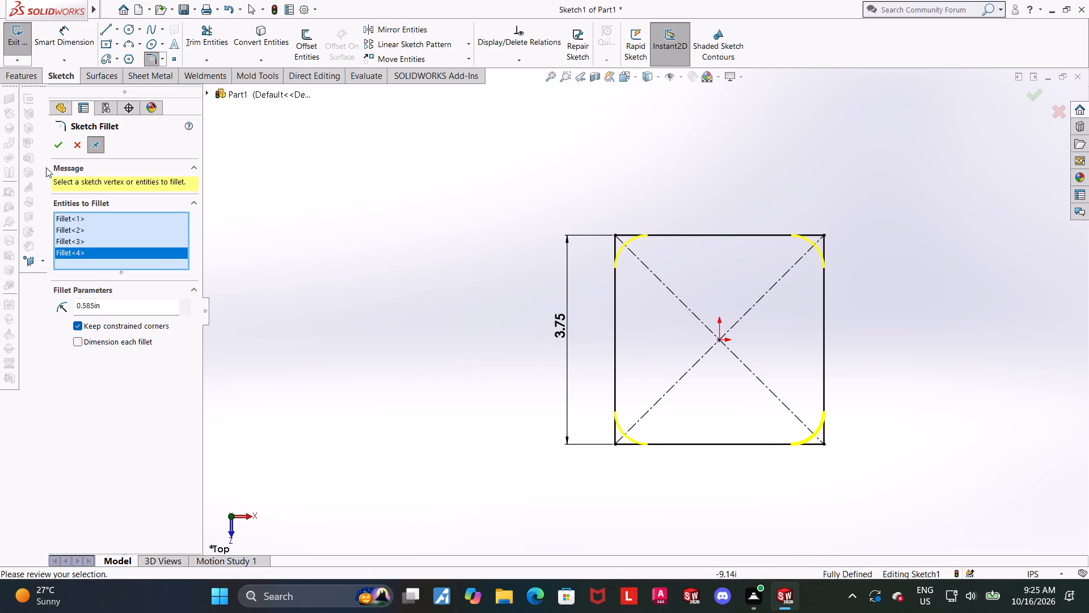
click(54, 145)
scroll(259, 251, up, 2)
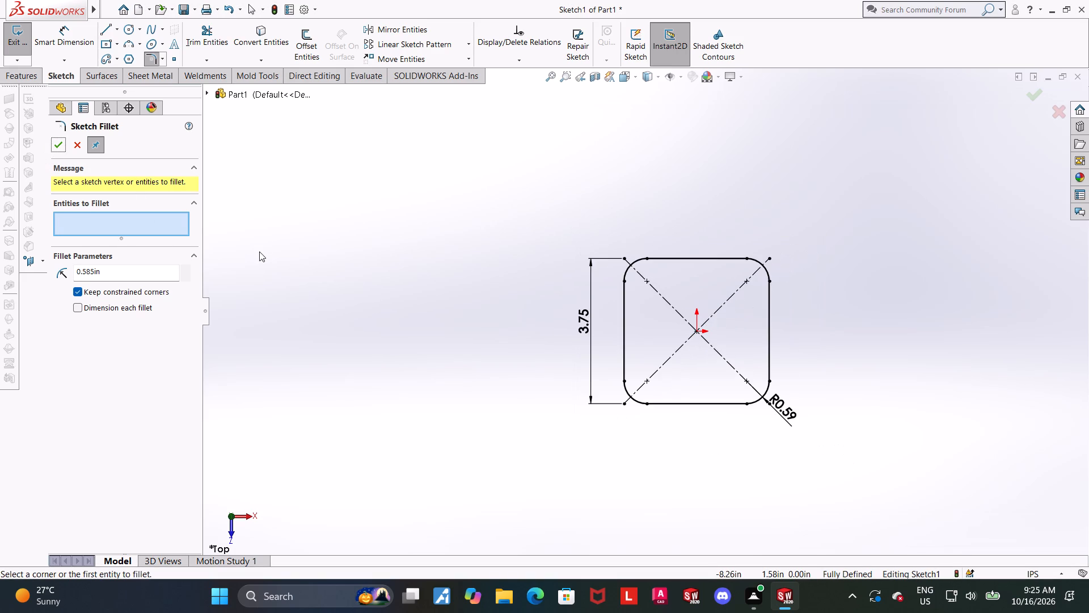
scroll(588, 312, down, 2)
scroll(778, 329, up, 3)
scroll(884, 325, down, 3)
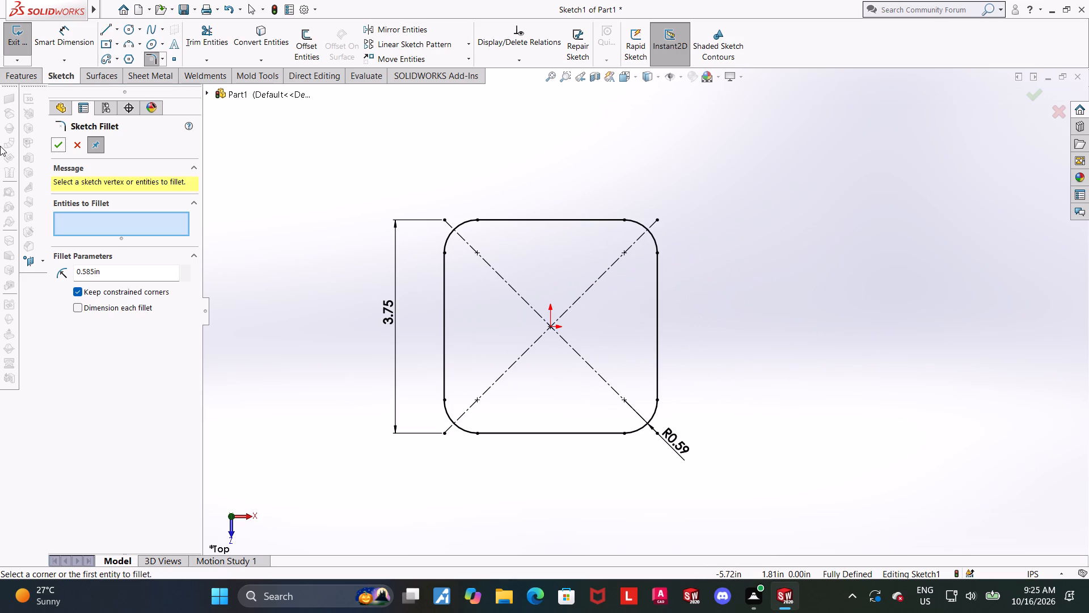
click(64, 142)
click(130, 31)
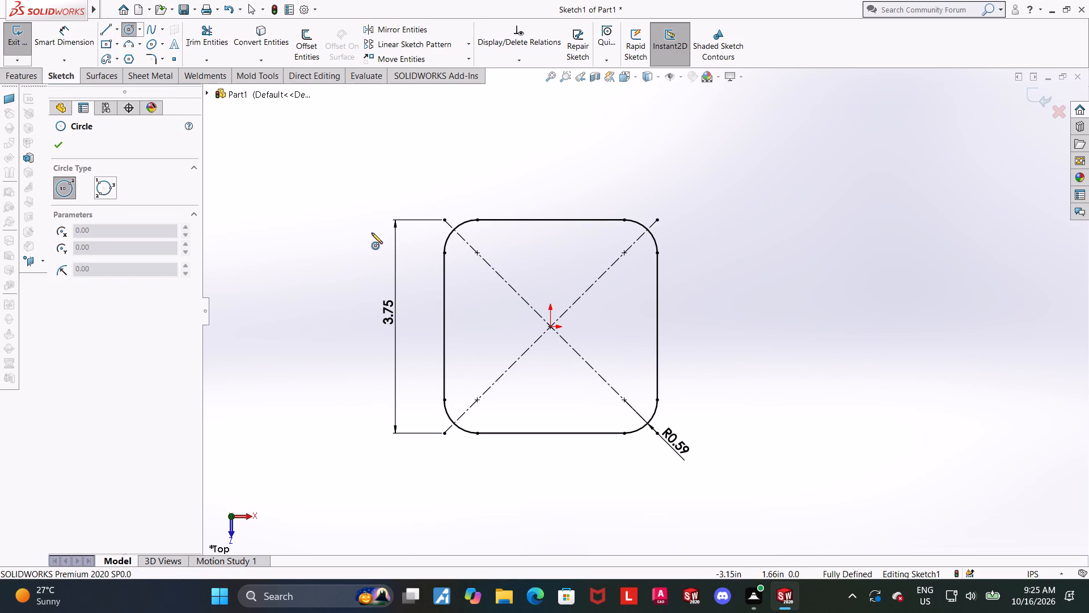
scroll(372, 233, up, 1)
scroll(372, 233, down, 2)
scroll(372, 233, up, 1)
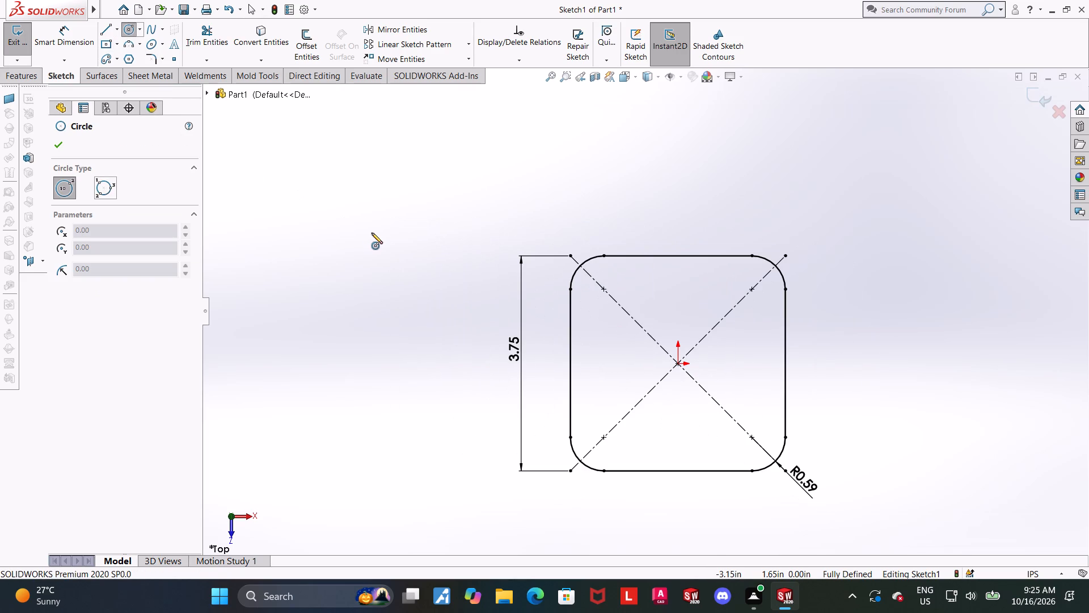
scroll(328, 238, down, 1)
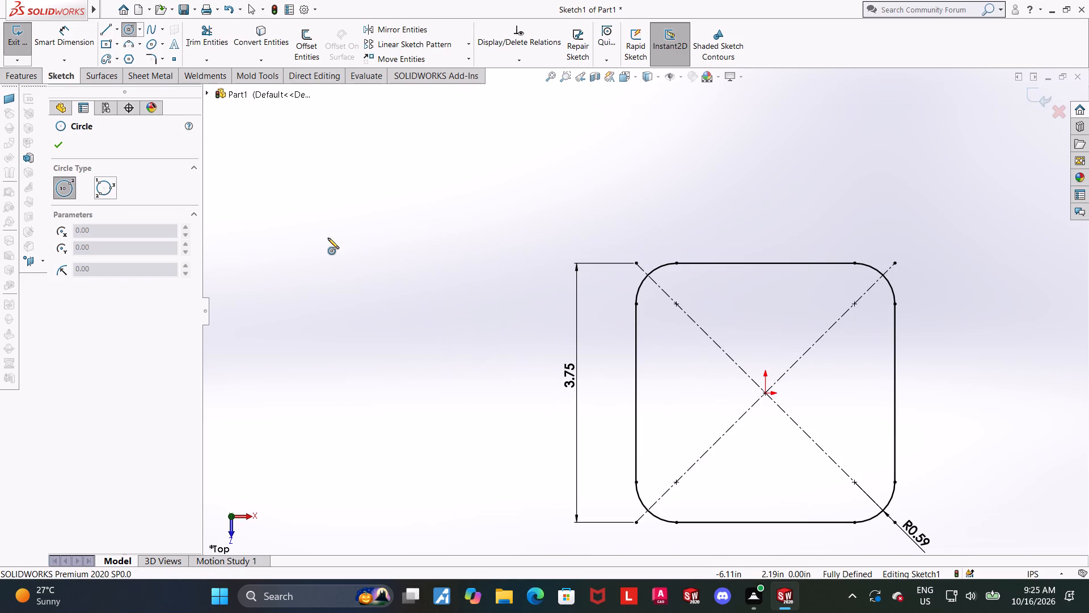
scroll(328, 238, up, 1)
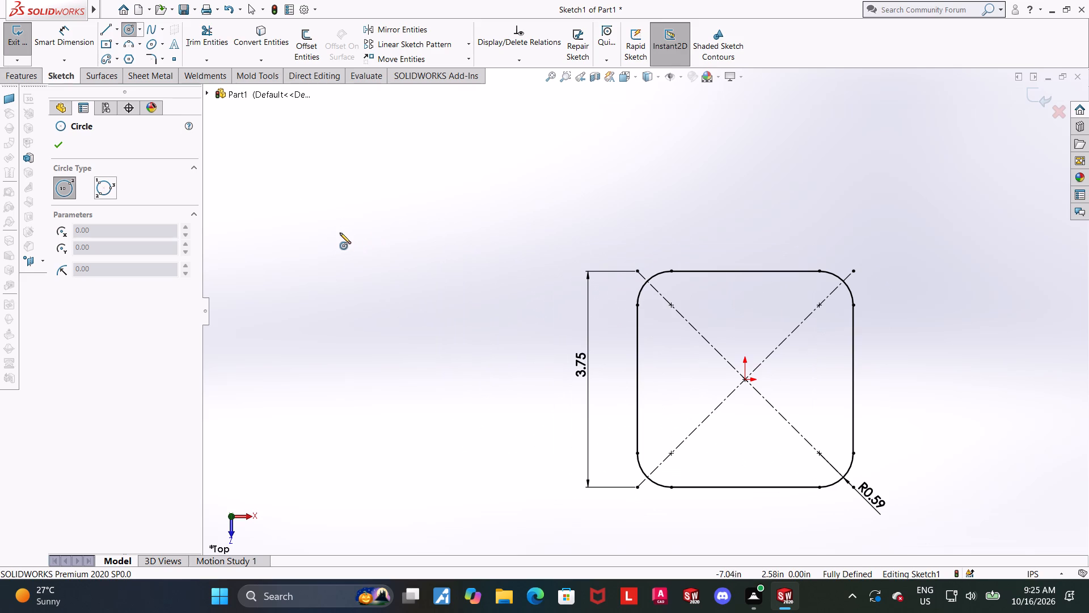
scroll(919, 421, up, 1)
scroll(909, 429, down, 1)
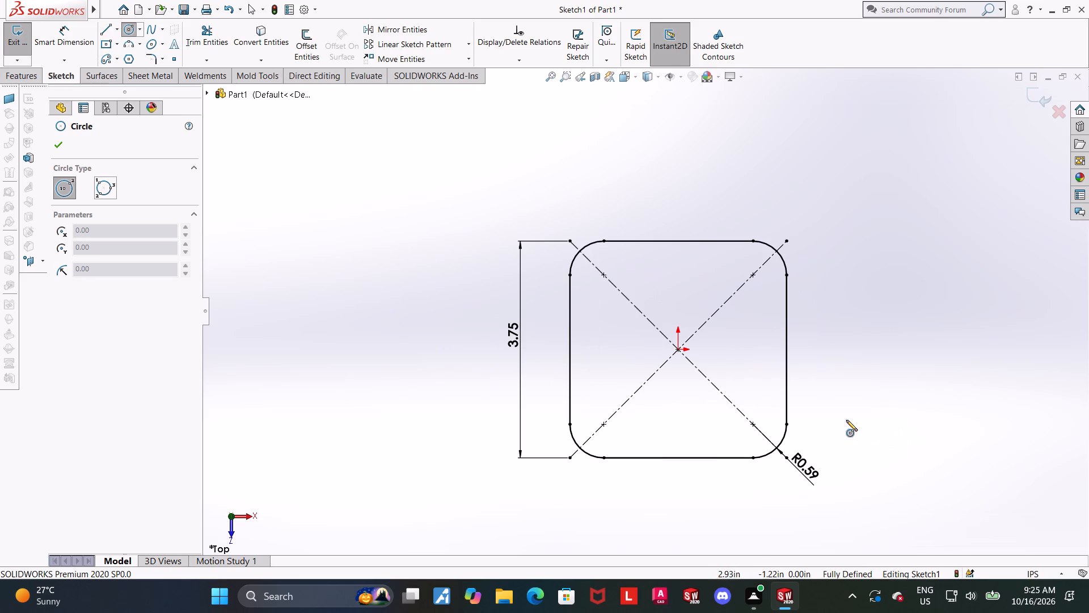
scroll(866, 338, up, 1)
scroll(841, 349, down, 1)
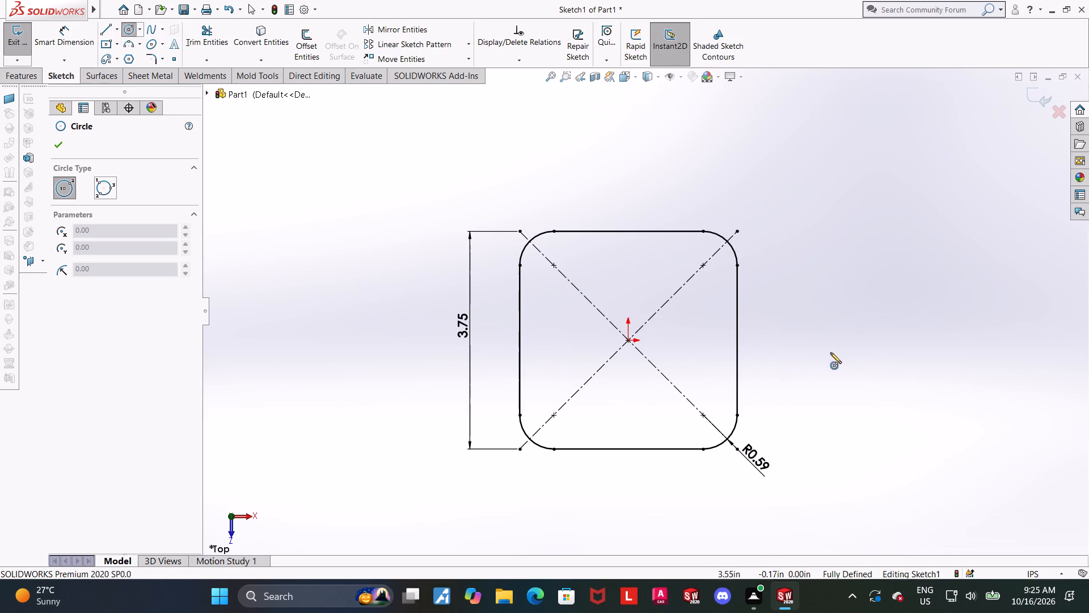
Exit the sketch and extrude the rounded square profile as a Blind boss 0.5 in deep.
click(1032, 94)
scroll(797, 373, up, 1)
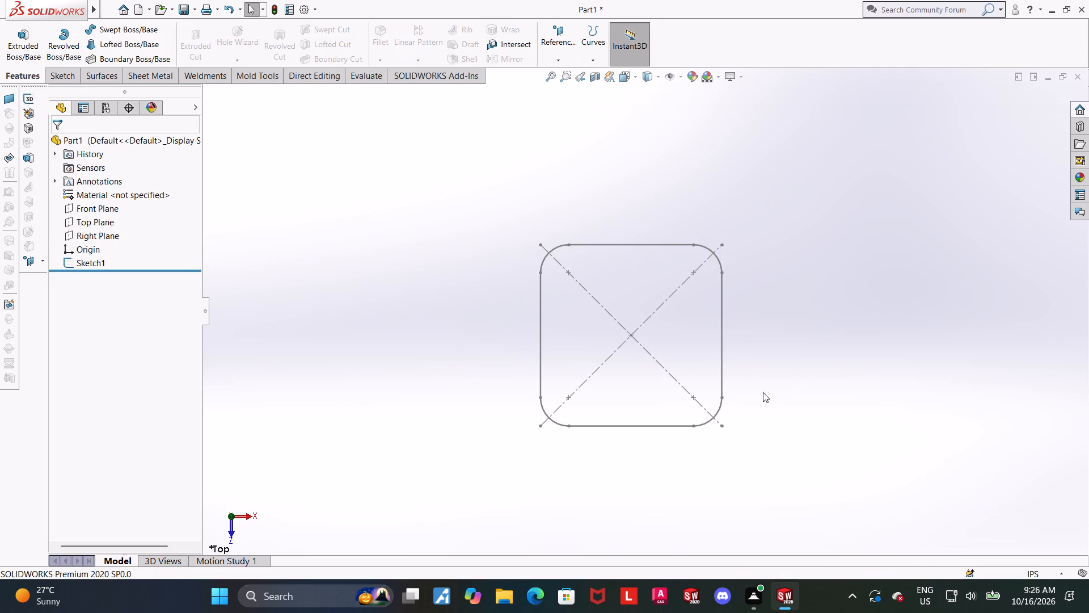
middle_drag(760, 392, 757, 304)
scroll(746, 351, down, 2)
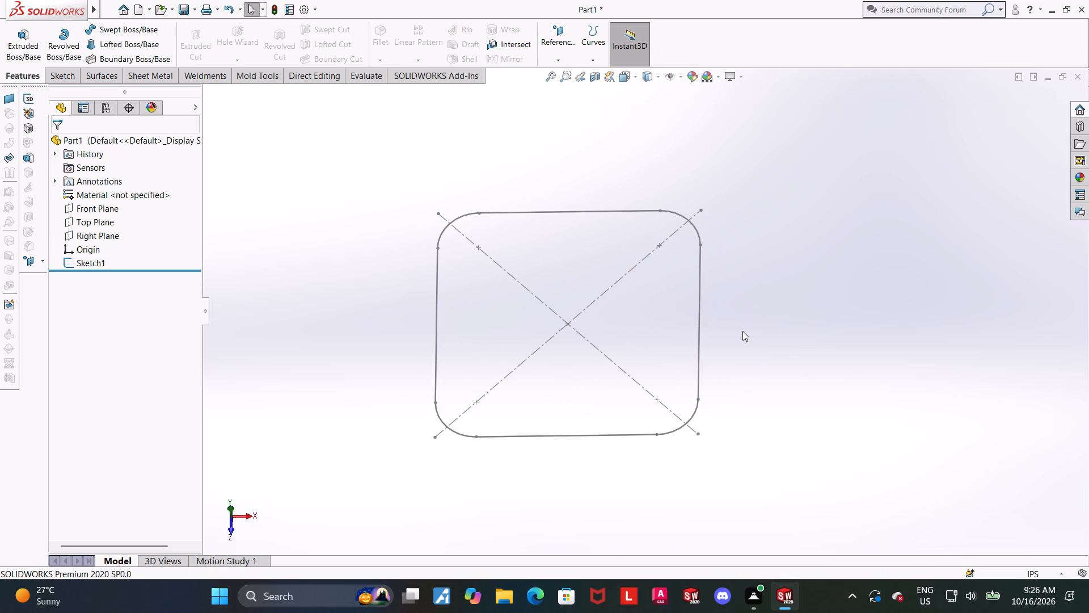
scroll(672, 356, up, 1)
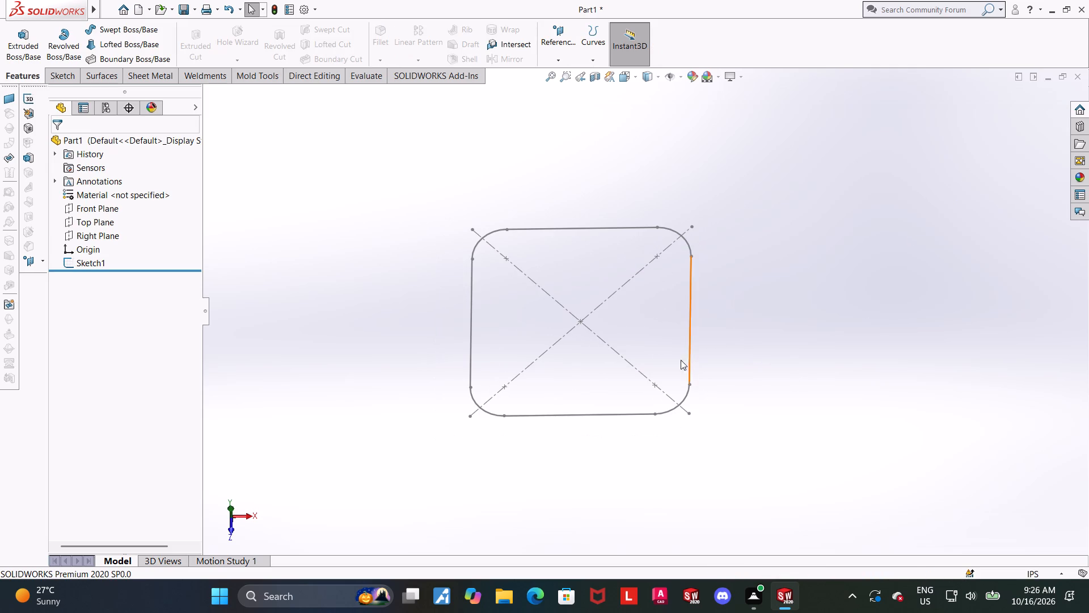
click(16, 48)
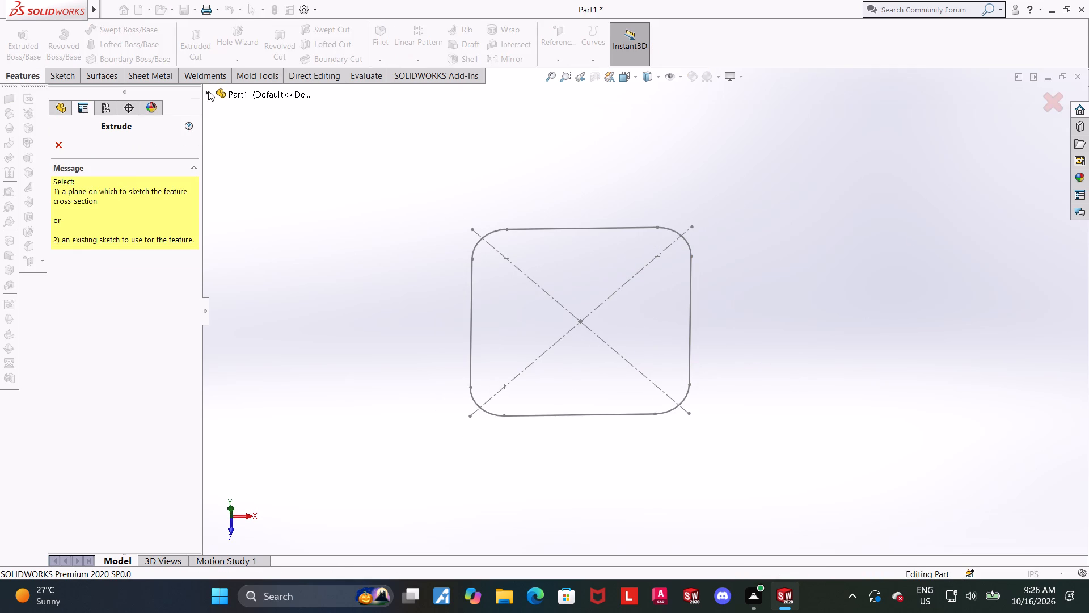
click(209, 93)
click(246, 212)
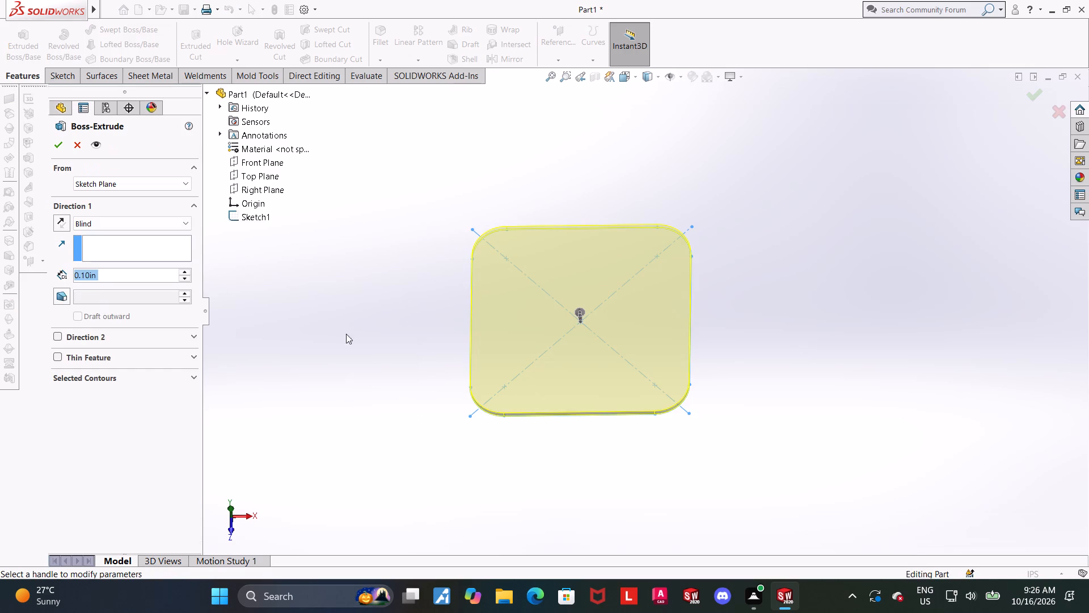
middle_drag(357, 335, 358, 284)
click(161, 270)
drag(161, 270, 135, 266)
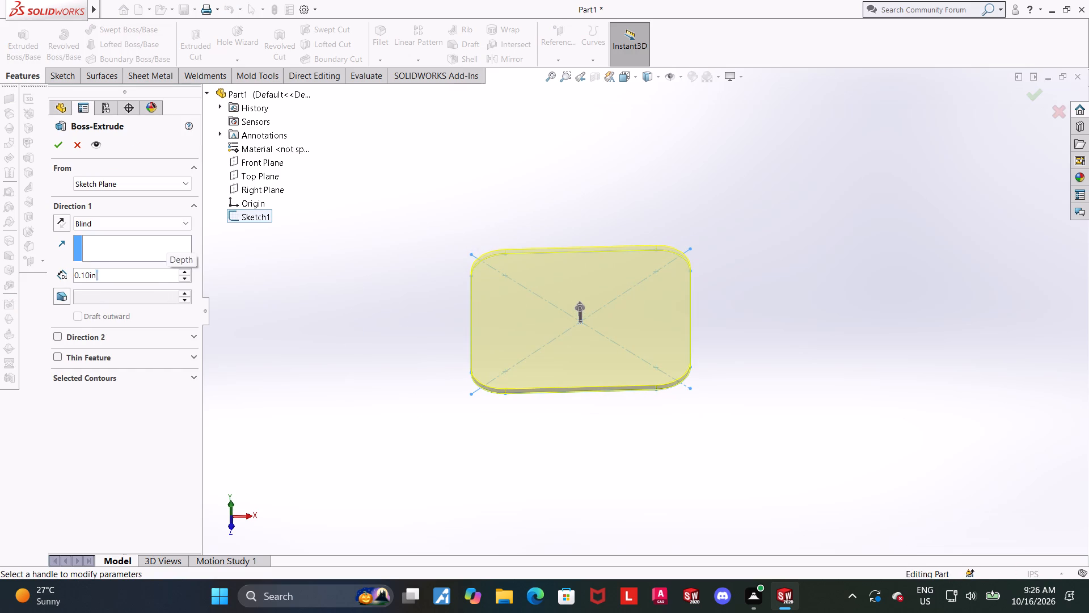
drag(135, 266, 0, 254)
text(0.5)
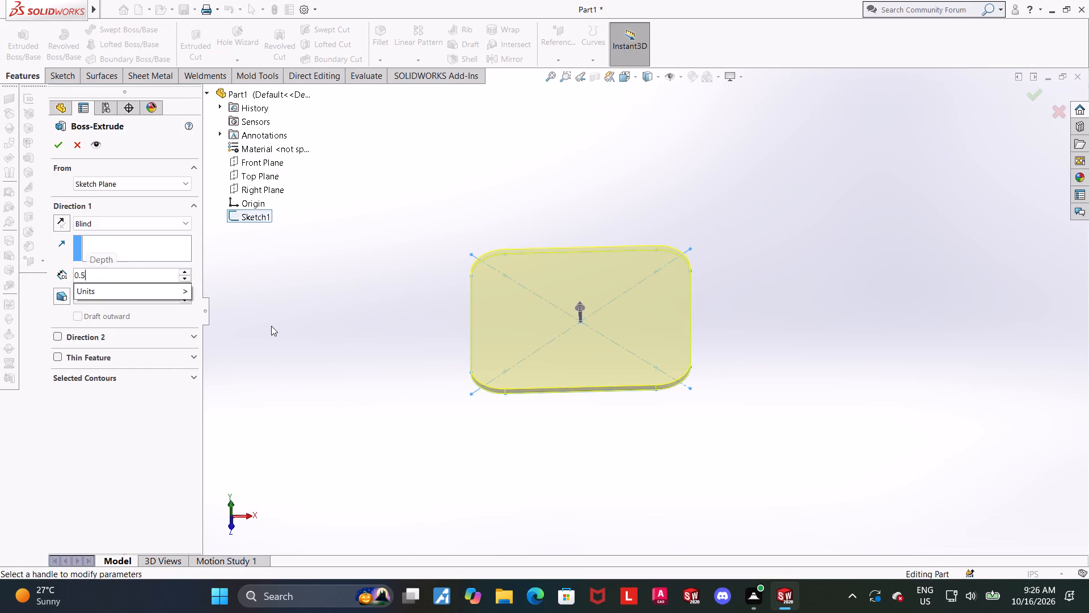
key(Return)
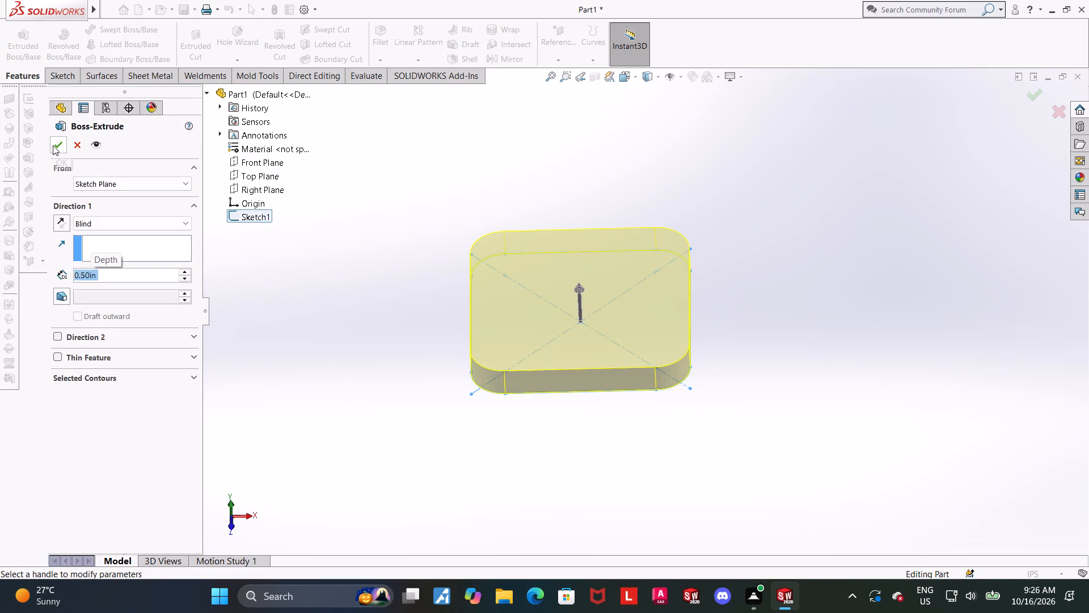
click(53, 145)
Start a Hole Wizard hole and set the legacy hole type to Counterbored.
scroll(463, 298, up, 2)
drag(453, 310, 458, 310)
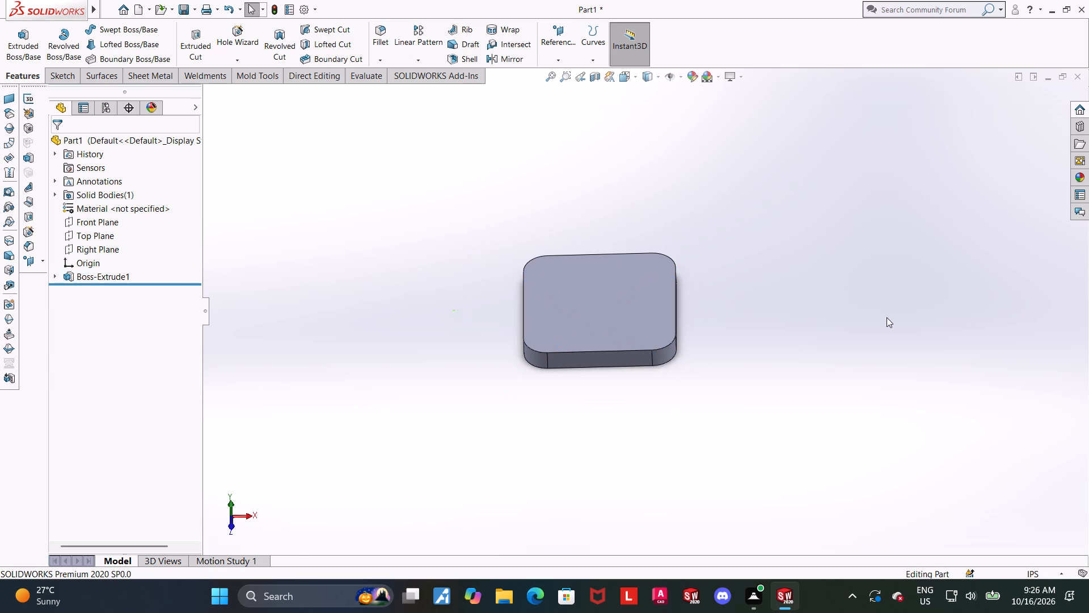
scroll(691, 317, down, 1)
middle_drag(704, 289, 703, 322)
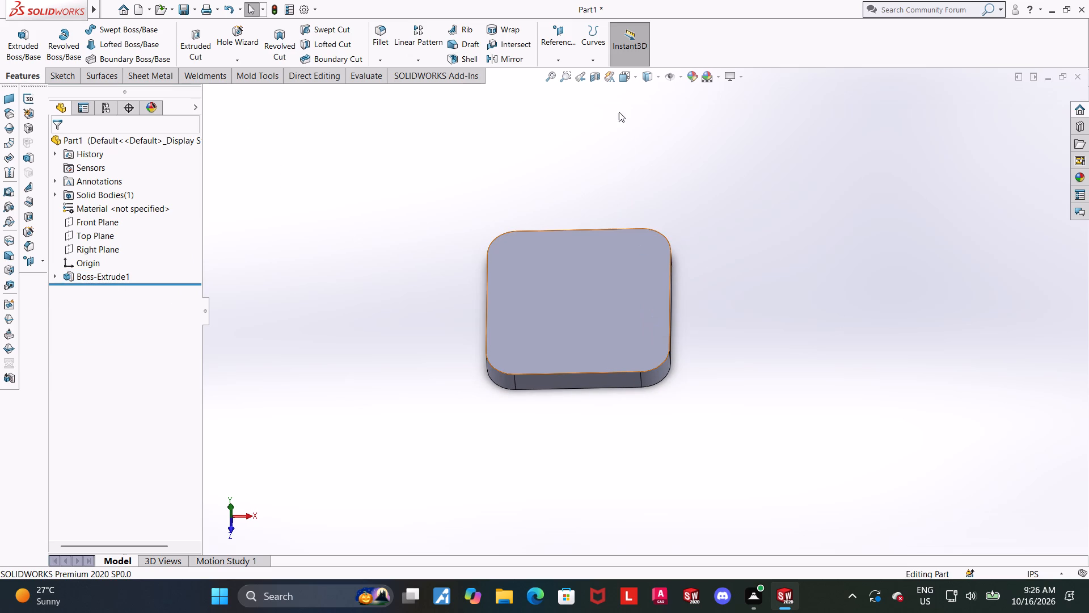
click(624, 81)
click(449, 335)
scroll(975, 429, up, 2)
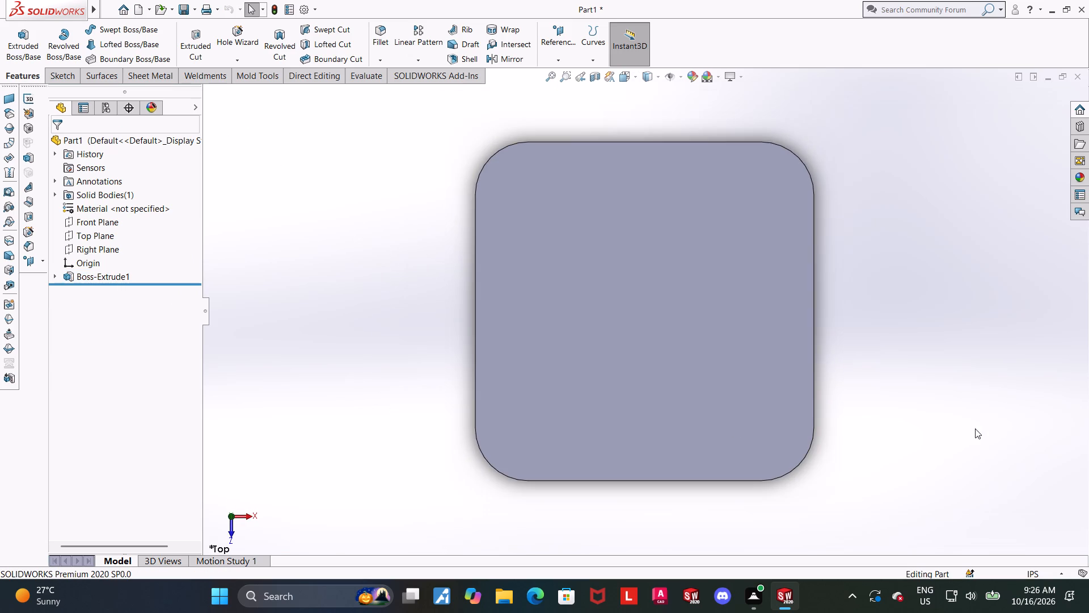
click(241, 36)
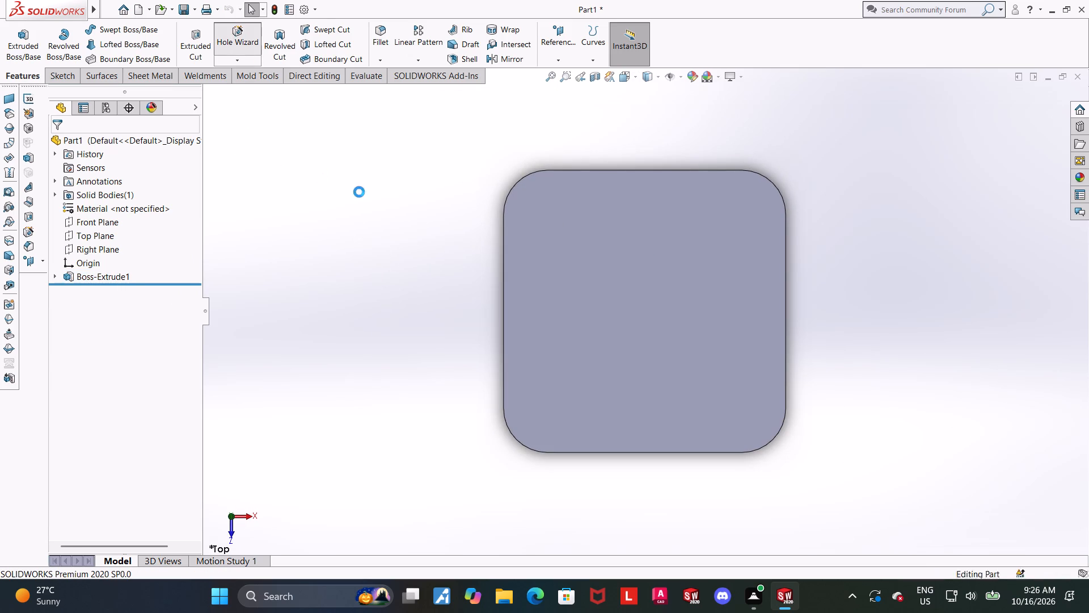
click(140, 303)
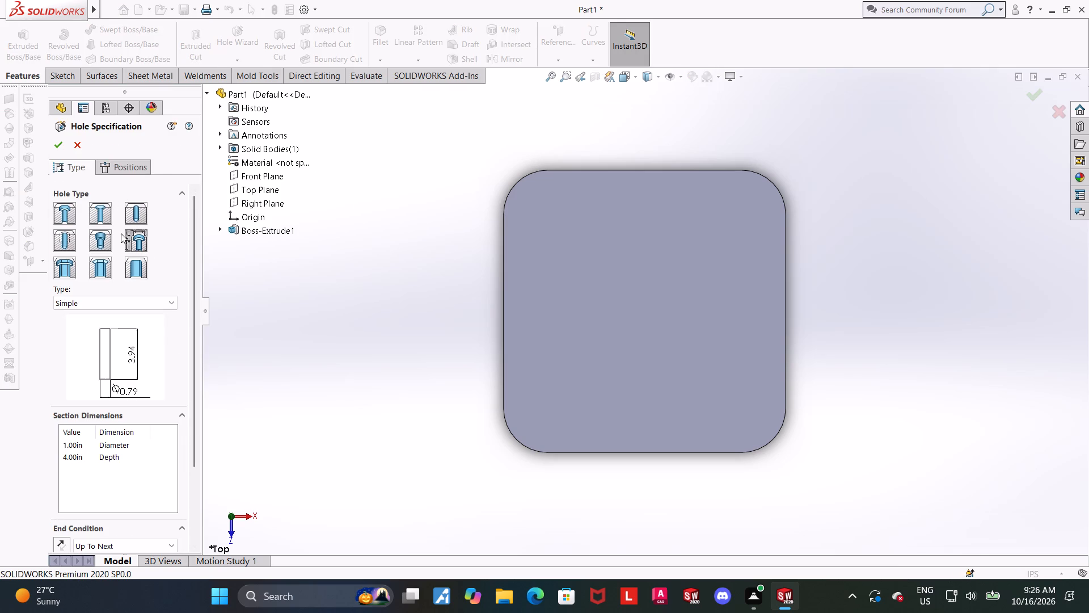
click(129, 304)
click(112, 382)
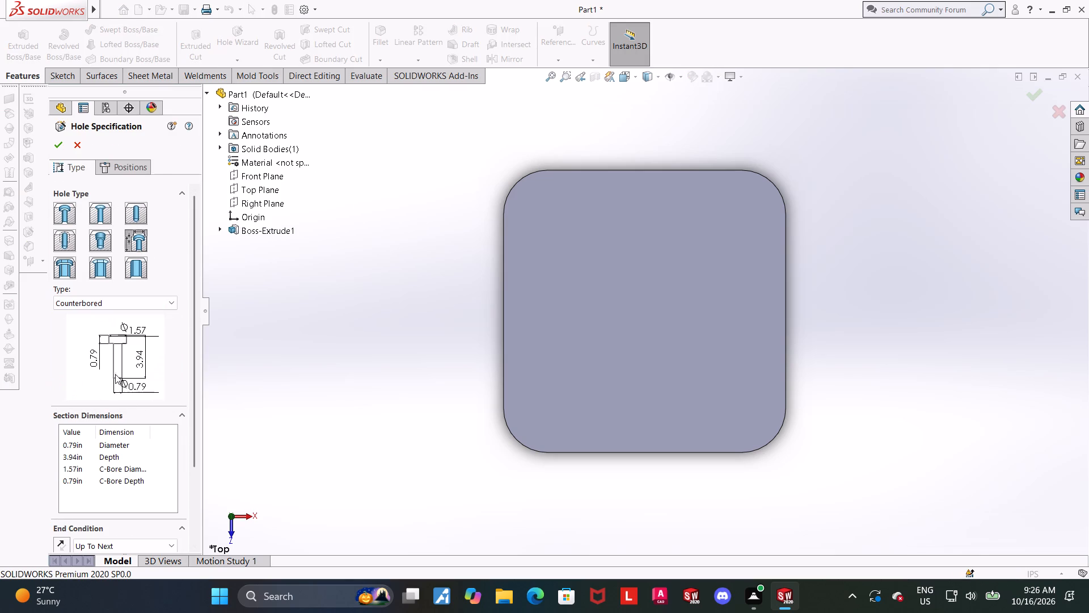
Set the counterbored hole's diameter to 0.2 in and its C-Bore diameter to 0.36 in.
drag(195, 431, 185, 463)
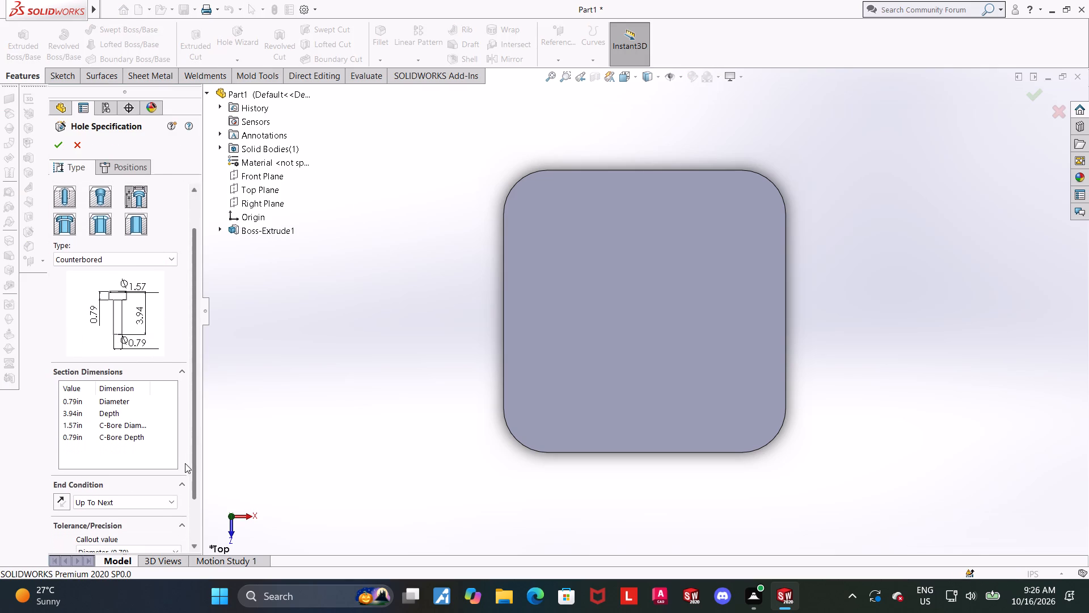
drag(185, 463, 185, 467)
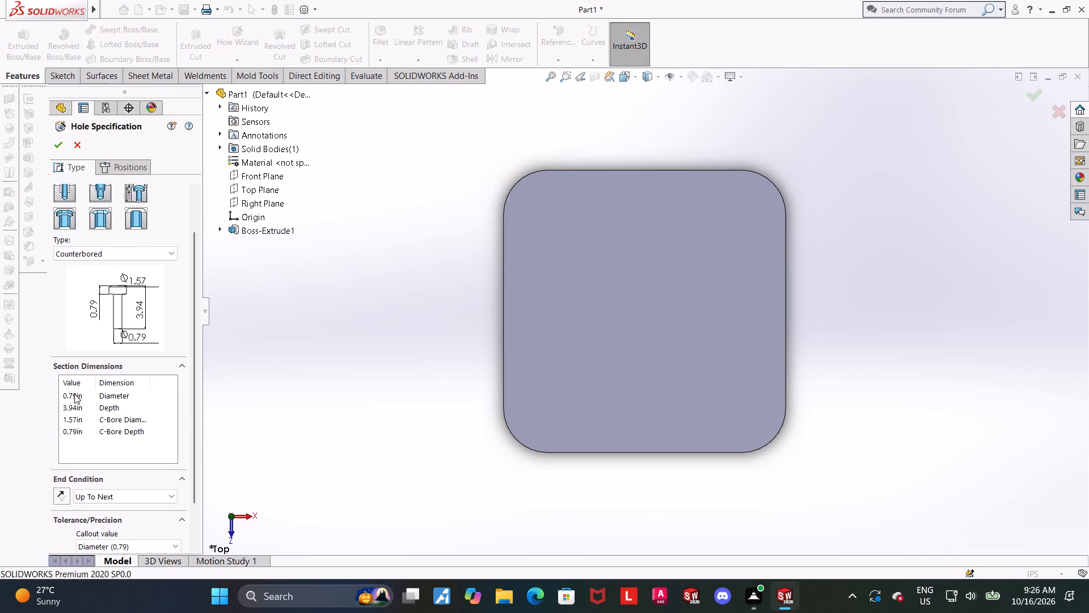
double_click(74, 394)
text(0.2)
key(Return)
double_click(79, 415)
text(0.36)
key(Return)
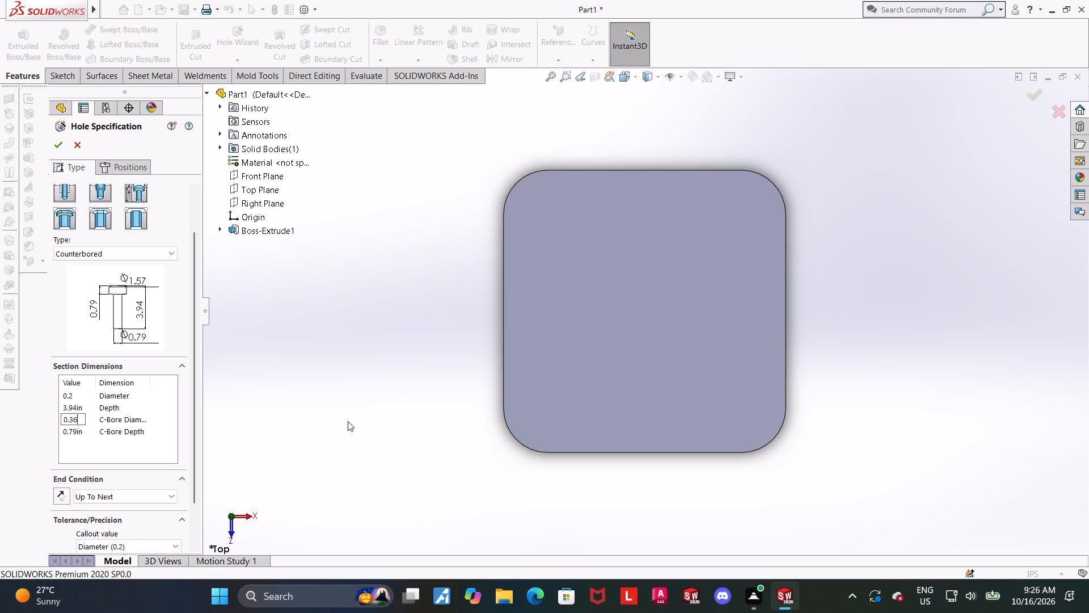
scroll(348, 421, up, 1)
scroll(303, 400, down, 1)
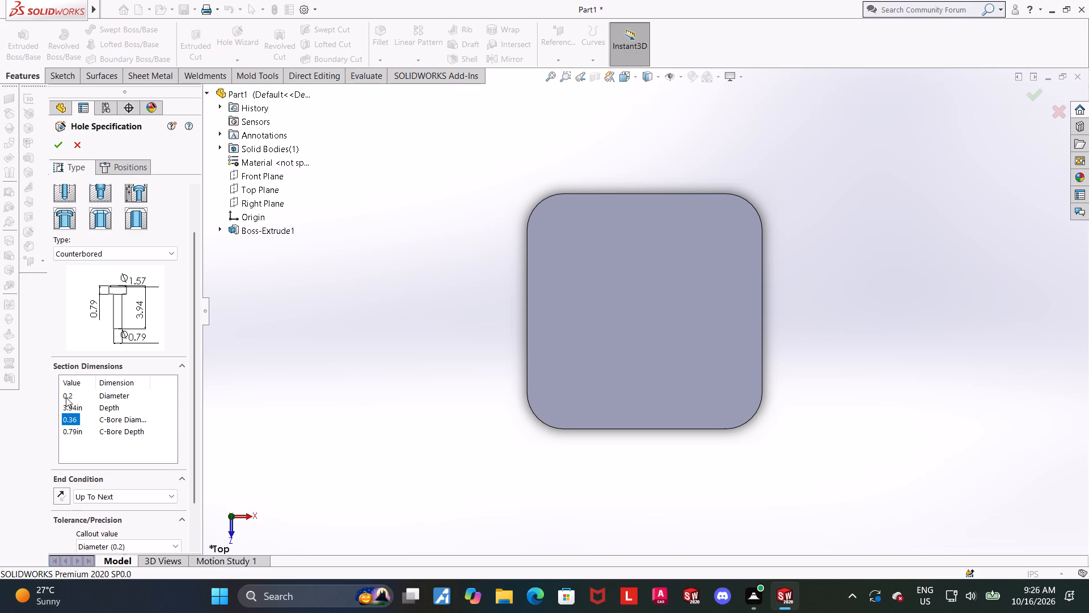
Set the counterbored hole's end condition to Through All.
double_click(69, 403)
click(648, 232)
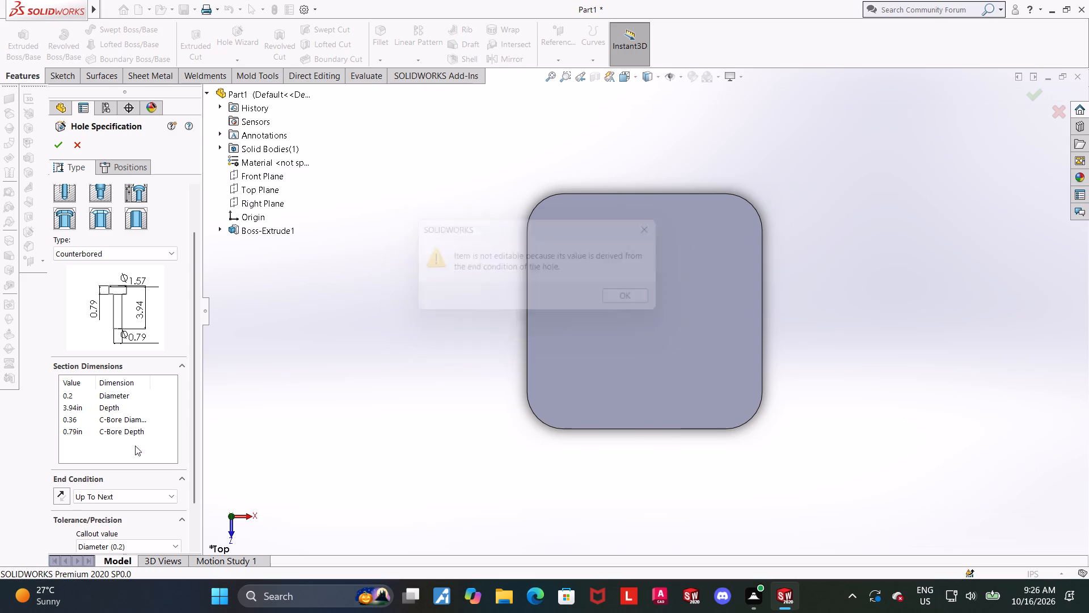
click(130, 490)
click(116, 517)
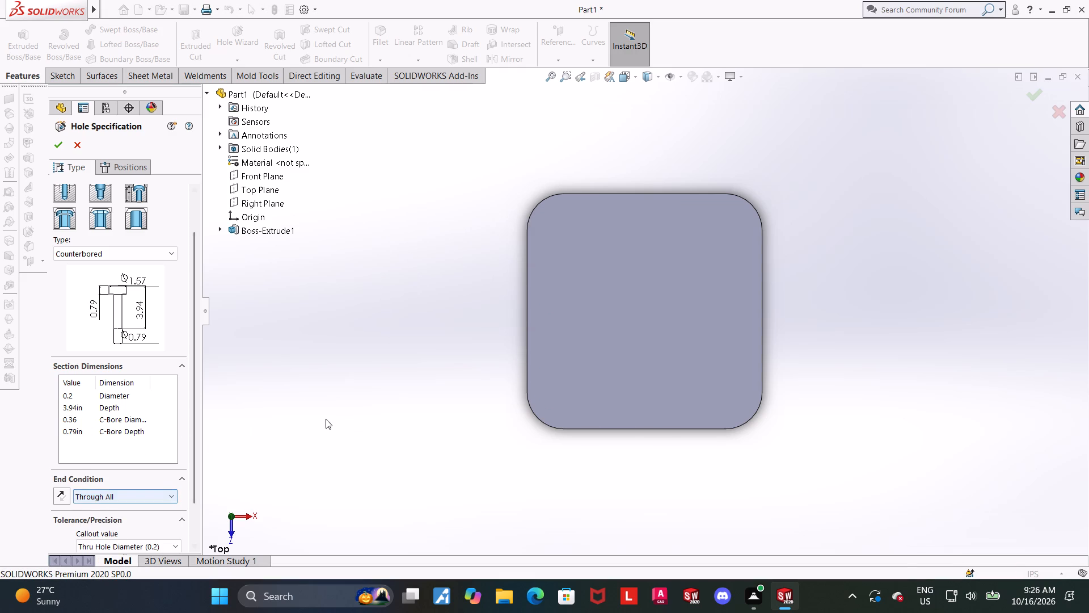
click(326, 419)
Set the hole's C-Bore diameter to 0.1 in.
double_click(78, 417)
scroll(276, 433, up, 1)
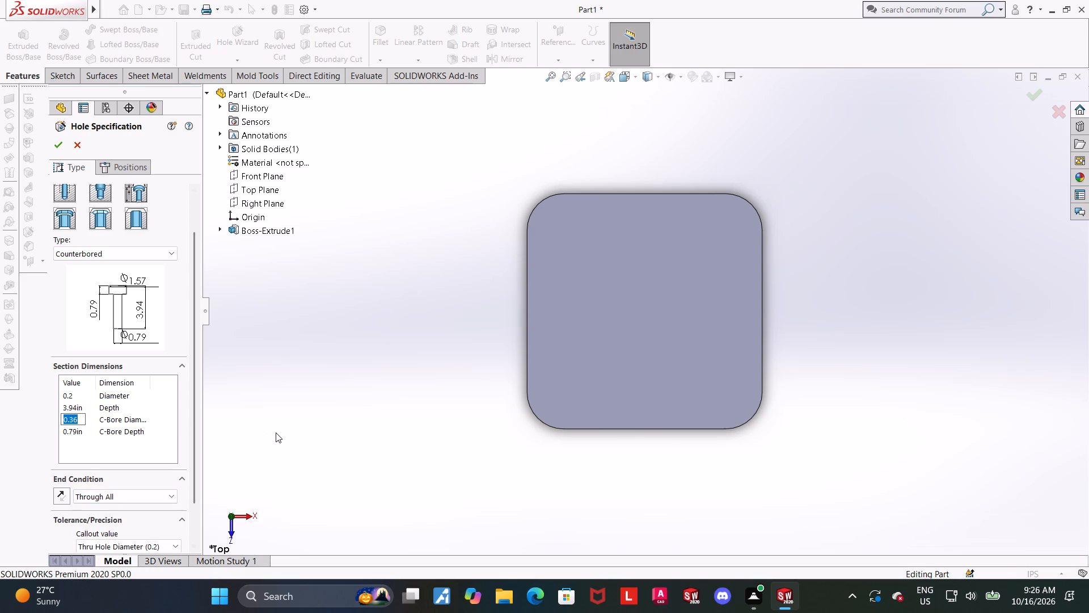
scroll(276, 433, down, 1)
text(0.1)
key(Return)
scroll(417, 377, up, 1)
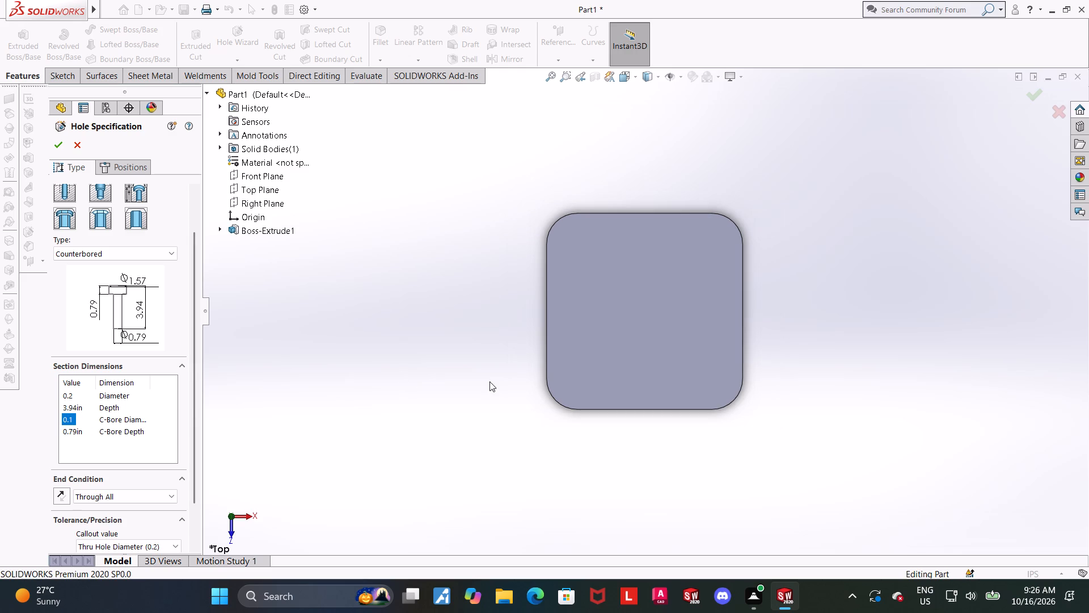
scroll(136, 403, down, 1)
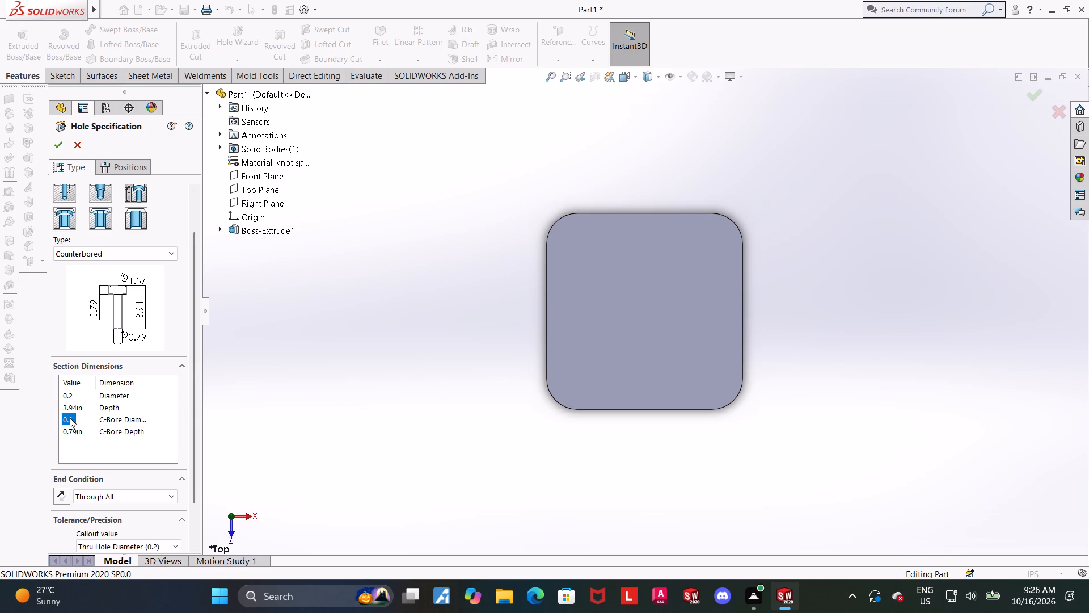
Set the hole's C-Bore diameter to 0.36 in.
double_click(70, 415)
text(0.)
text(36)
key(Return)
click(234, 436)
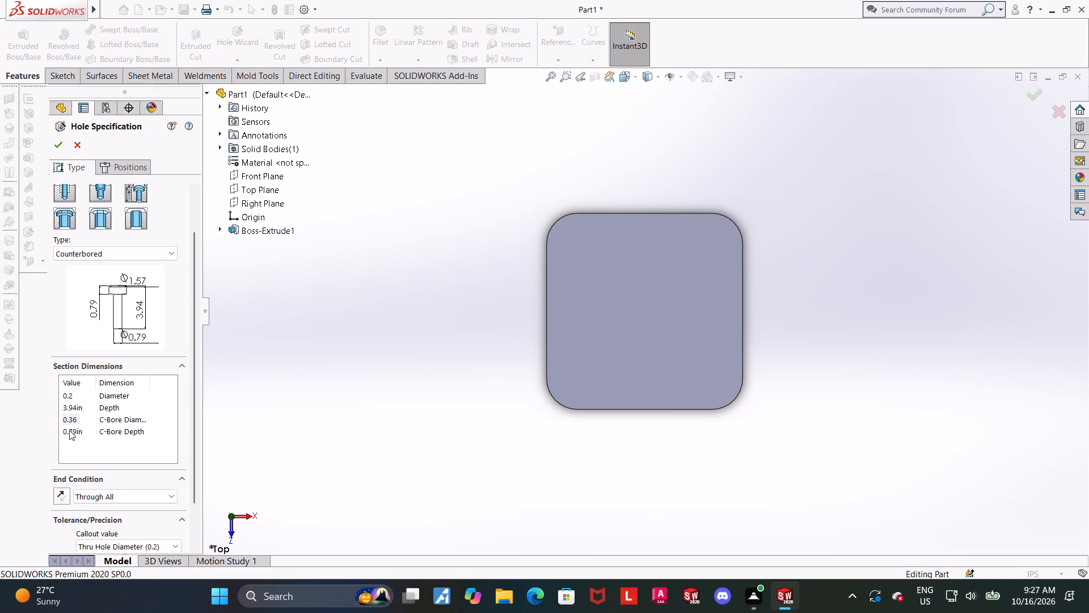
Set the hole's C-Bore depth to 0.1 in.
double_click(70, 430)
text(0.1)
key(Return)
scroll(483, 485, up, 1)
scroll(188, 461, down, 2)
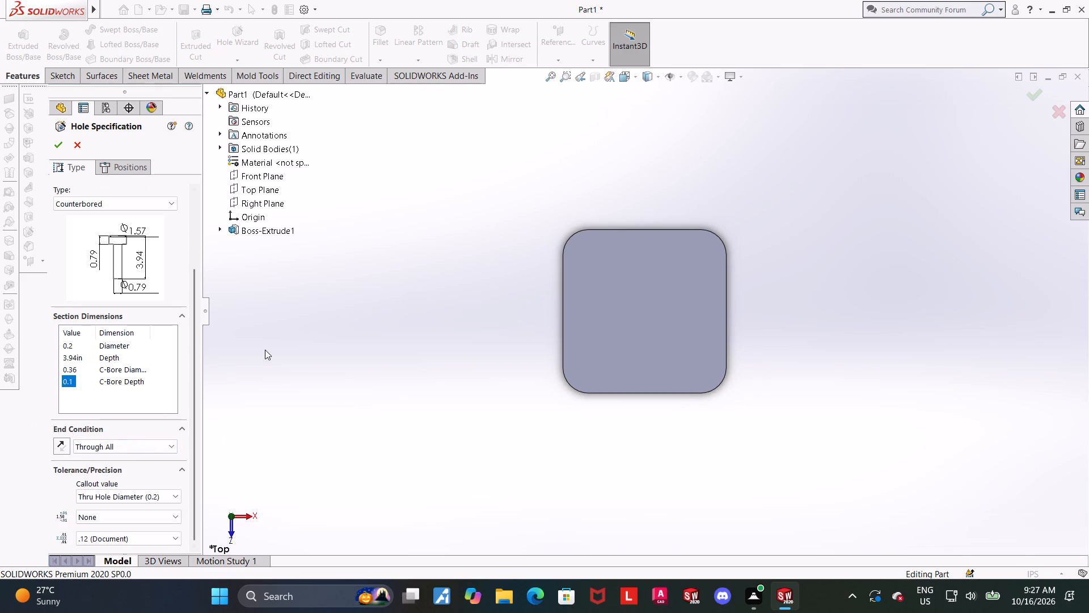
Place four counterbored holes on the plate's top face, one freehand near each rounded corner.
scroll(768, 289, down, 3)
scroll(717, 330, up, 1)
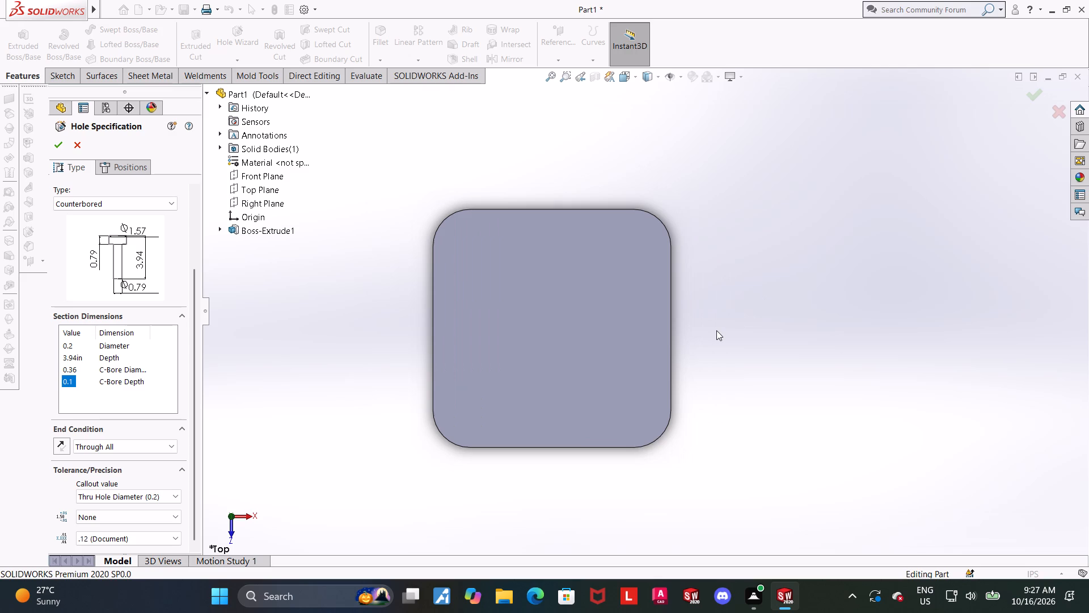
scroll(686, 371, up, 1)
middle_drag(686, 364, 686, 304)
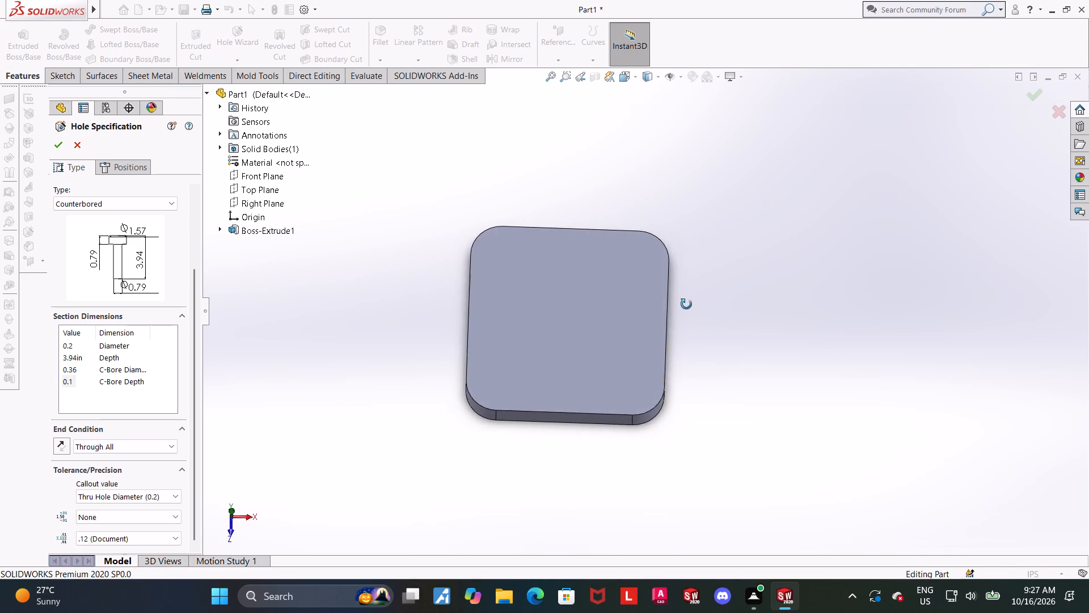
middle_drag(686, 304, 686, 268)
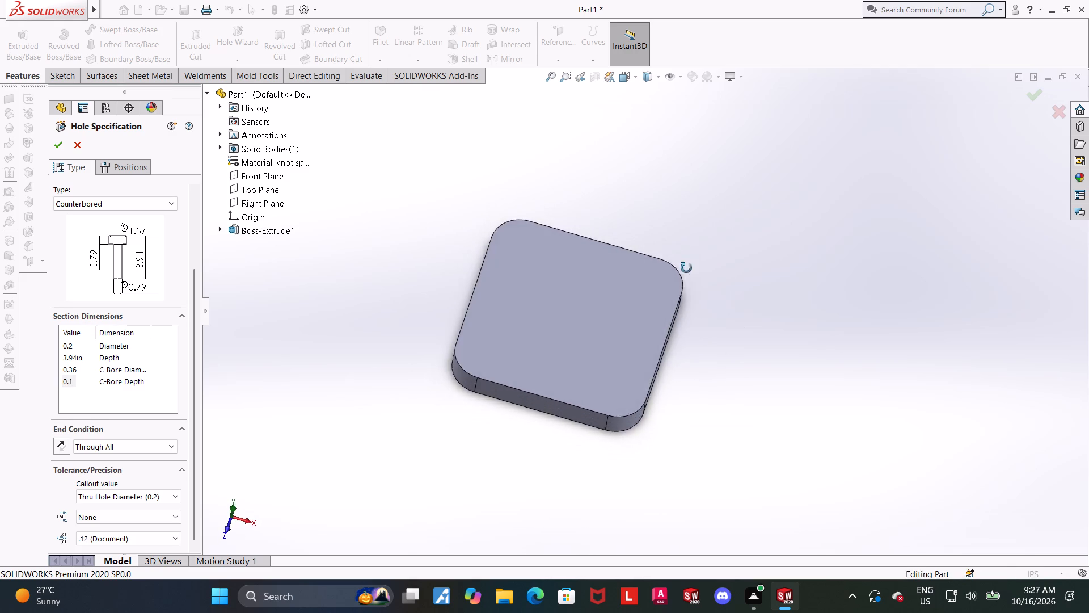
middle_drag(686, 268, 685, 221)
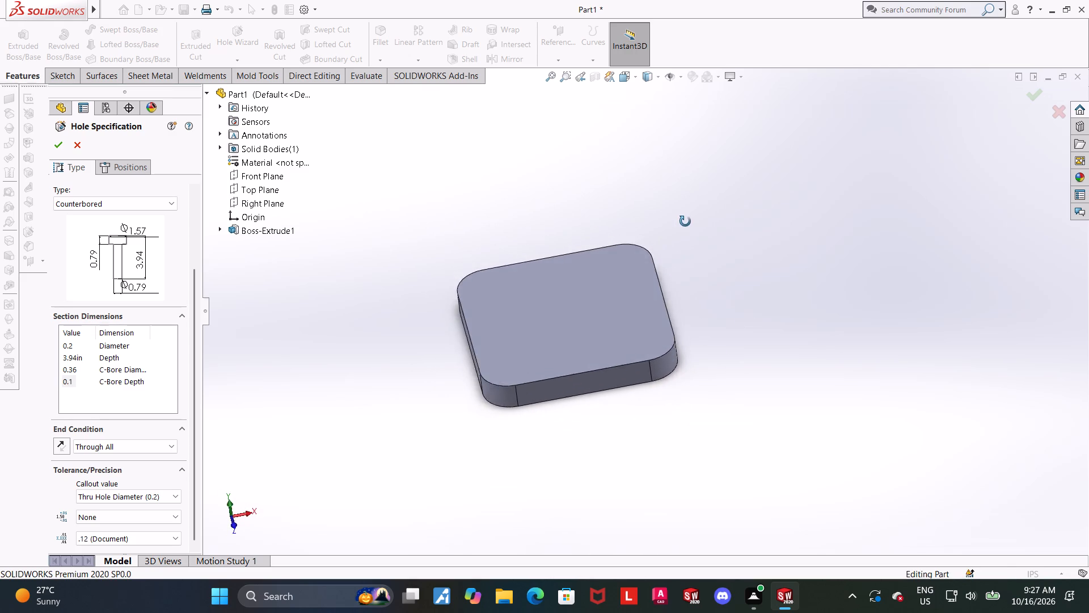
middle_drag(685, 221, 682, 266)
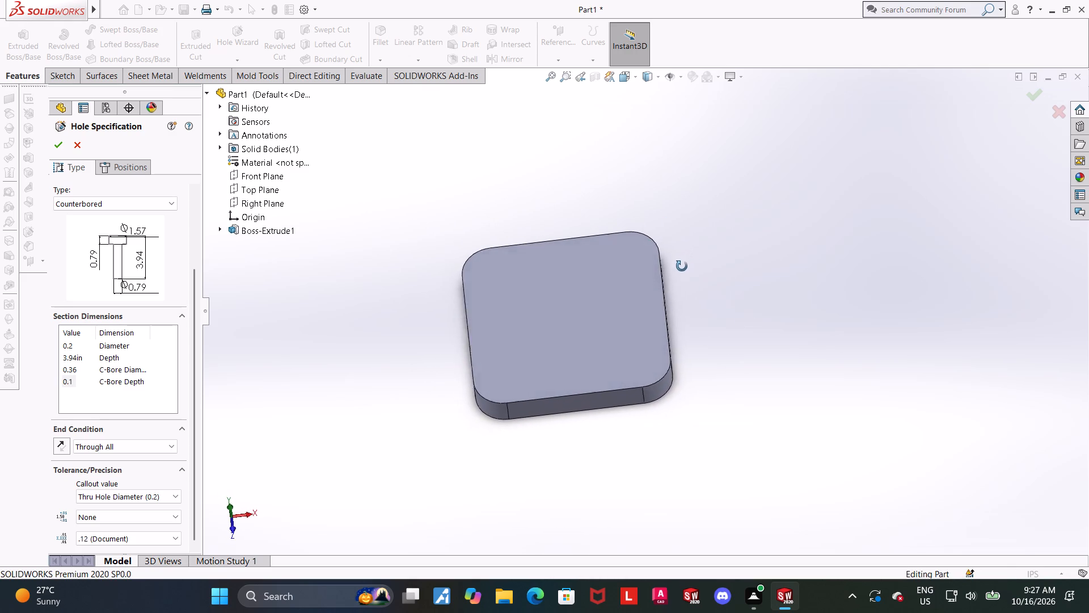
middle_drag(682, 266, 683, 268)
click(621, 78)
click(518, 305)
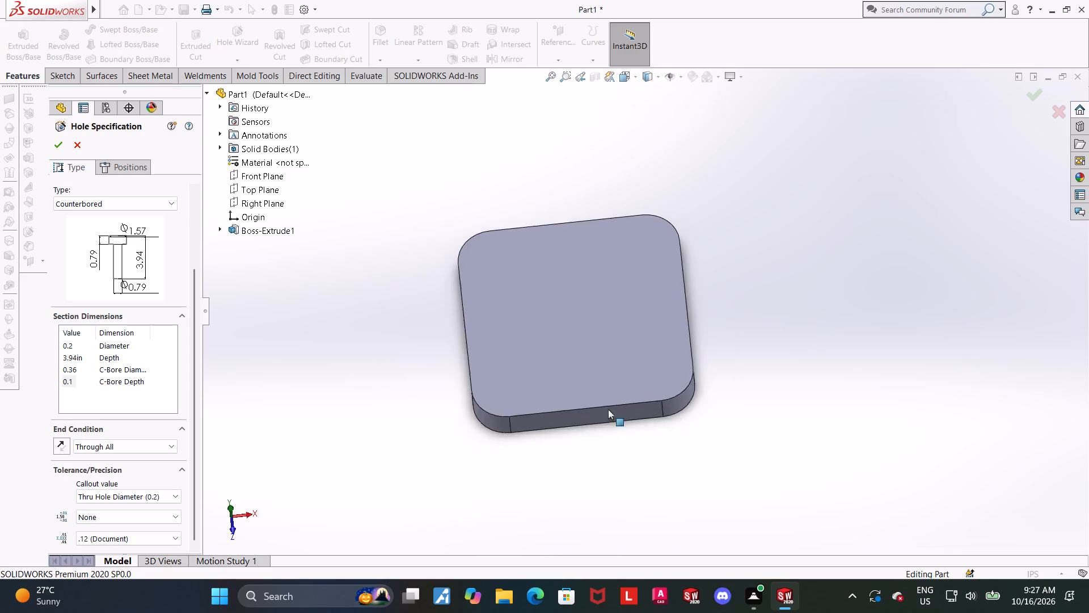
click(141, 173)
click(126, 287)
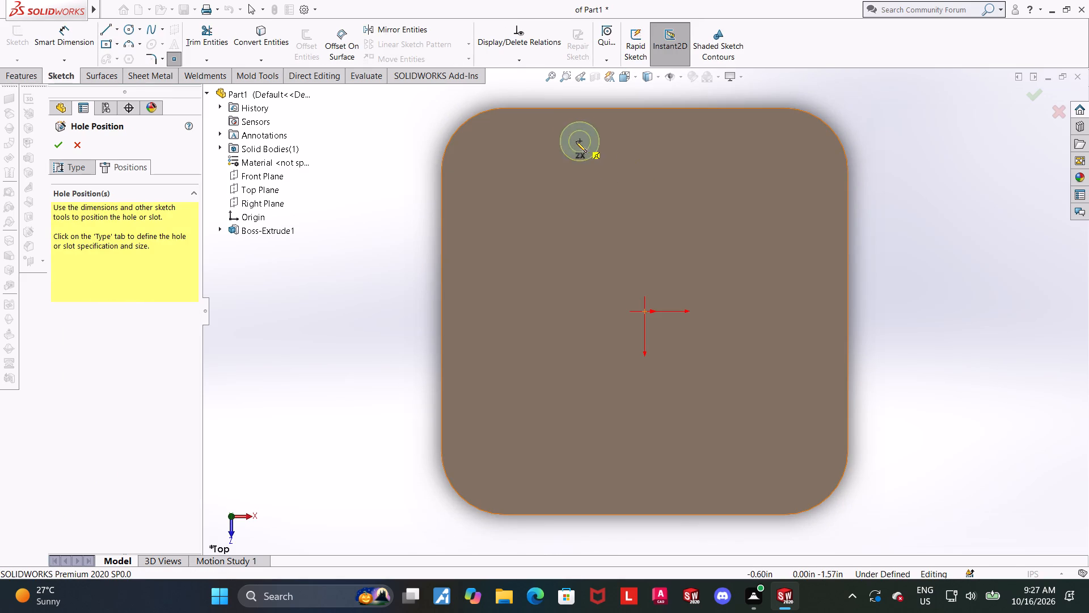
click(496, 159)
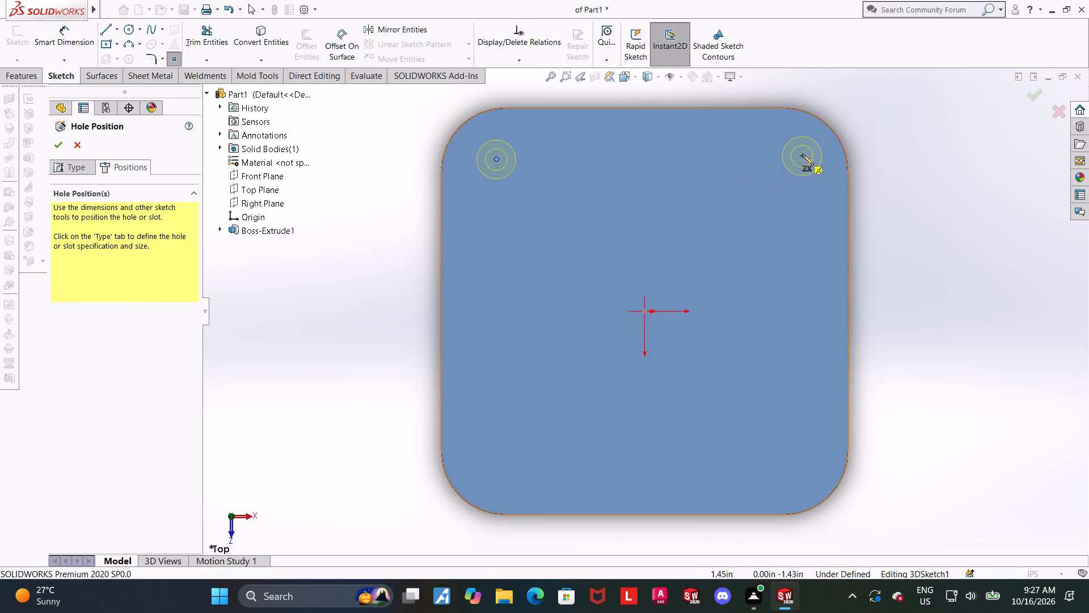
click(803, 154)
click(497, 460)
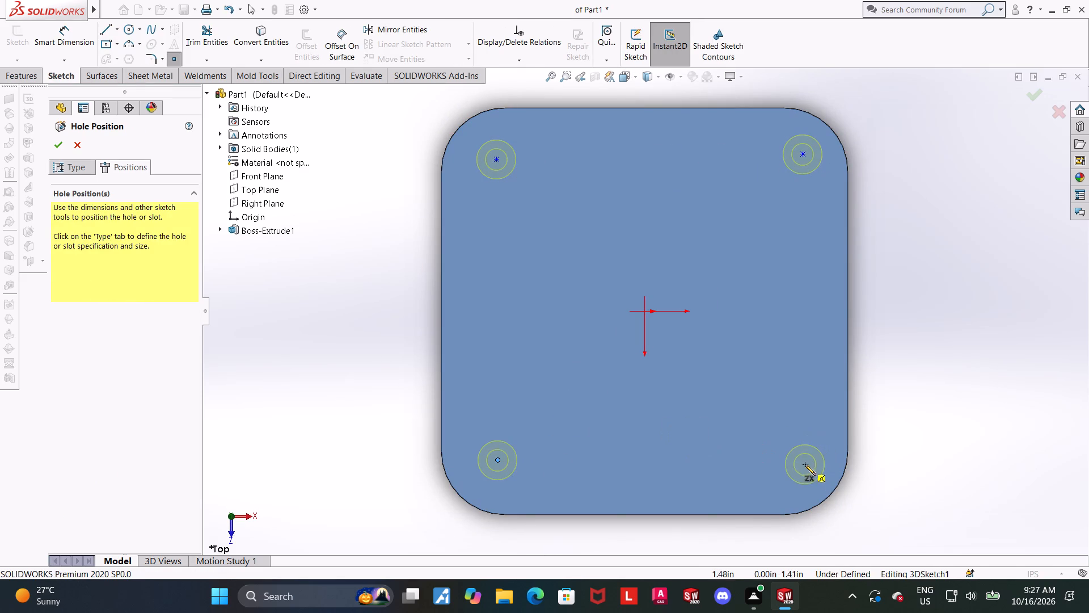
click(805, 464)
key(Escape)
Make the hole point near the back-left corner concentric with that corner's arc edge.
click(458, 129)
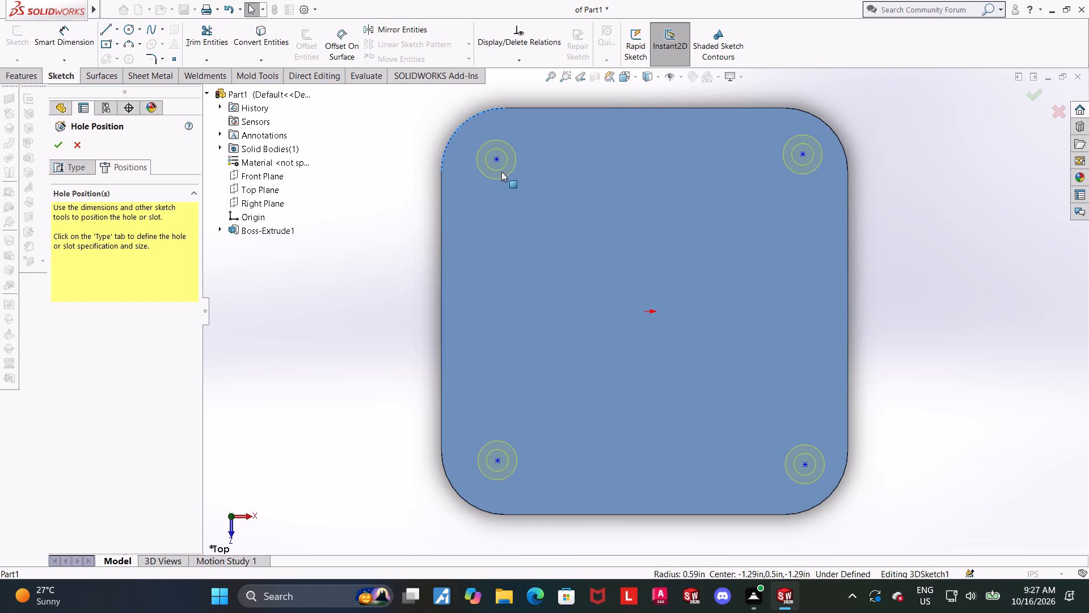
ctrl+click(495, 156)
click(497, 159)
click(411, 284)
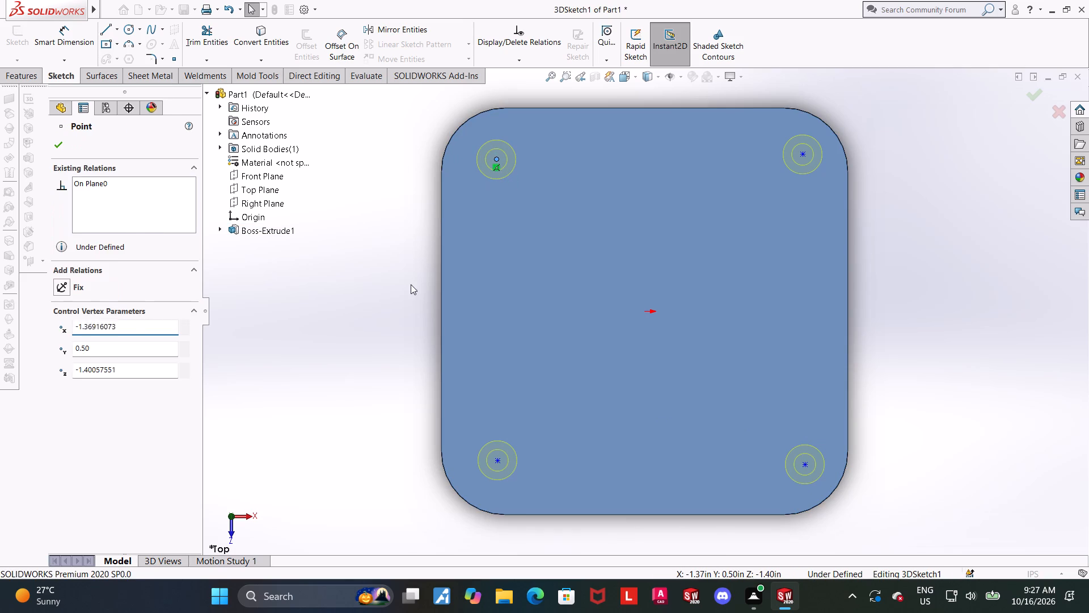
click(472, 117)
ctrl+click(498, 161)
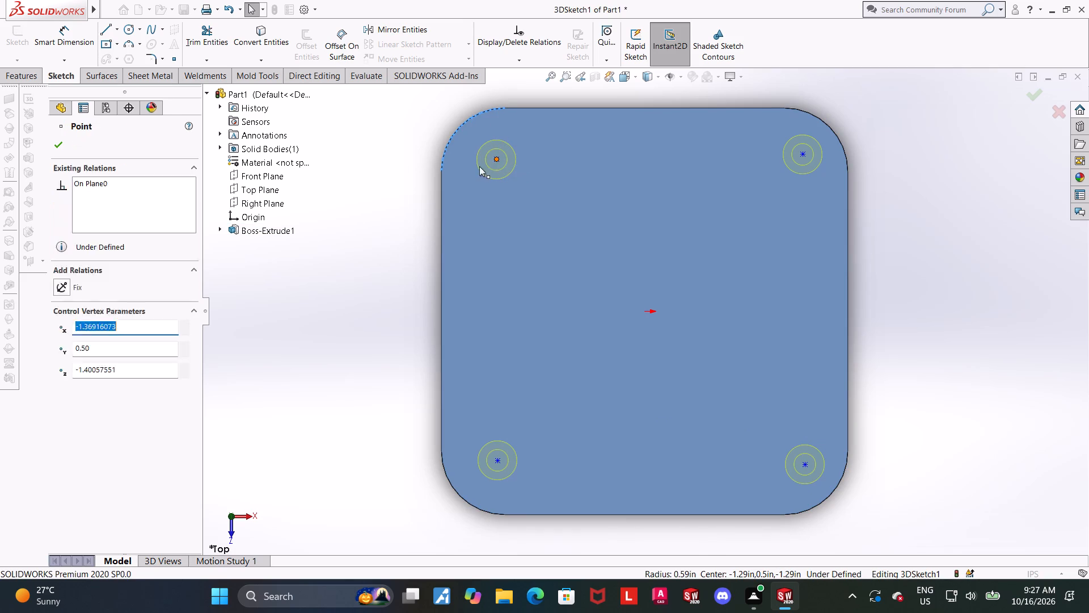
click(62, 347)
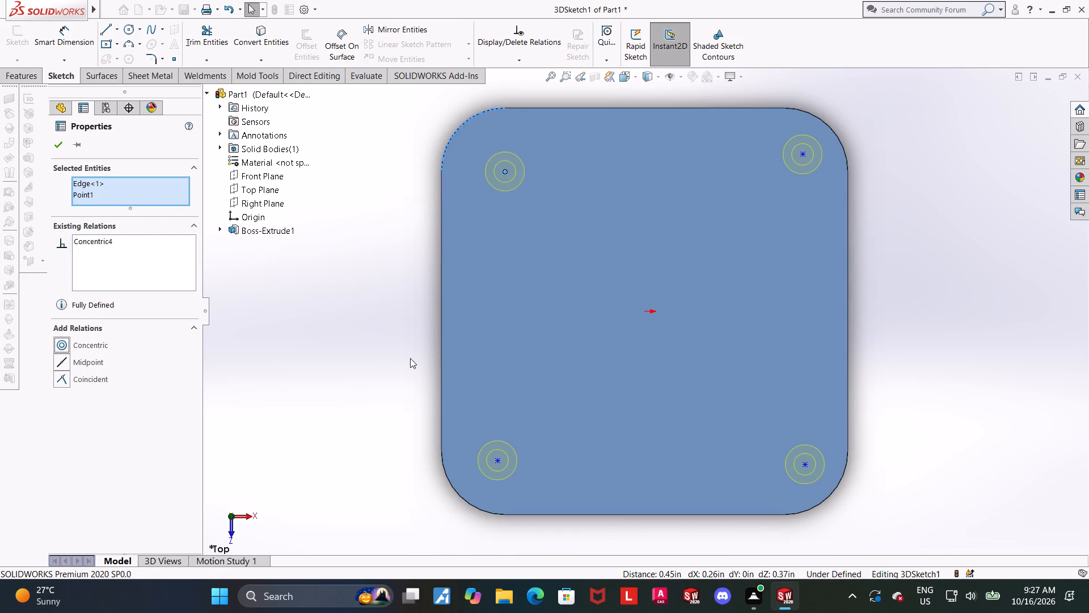
click(410, 358)
Make the remaining three hole points concentric with their nearest corner arcs and finish the counterbored holes.
click(802, 154)
ctrl+click(839, 139)
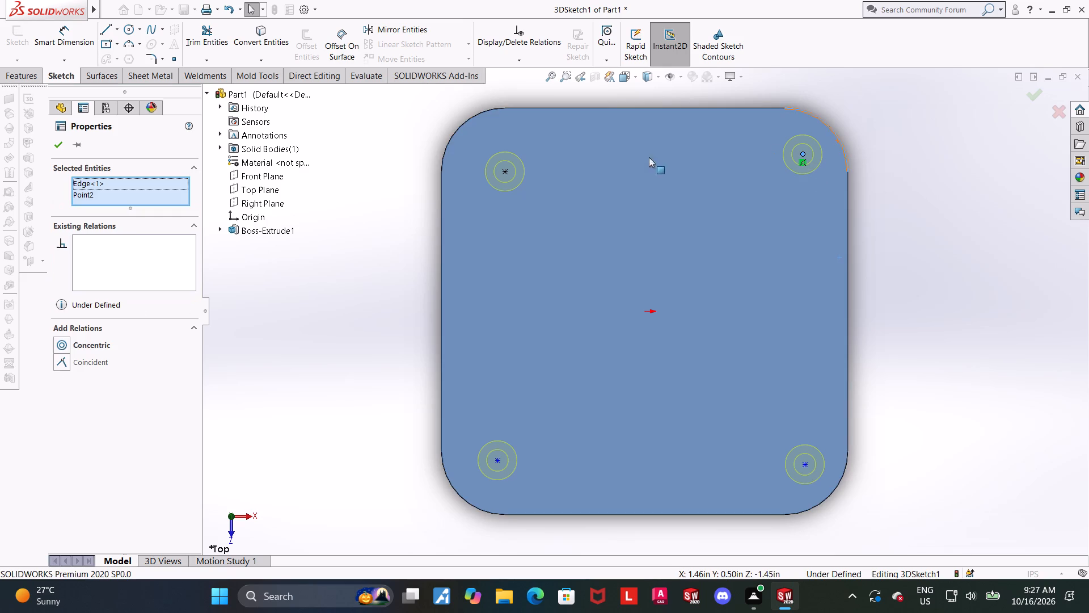
click(63, 344)
click(267, 356)
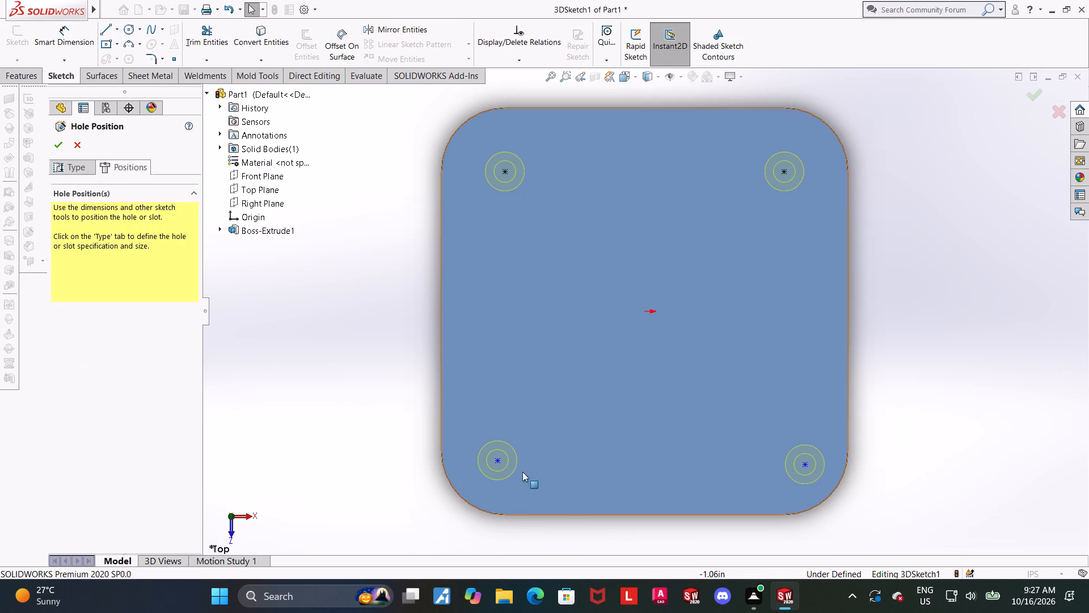
click(497, 460)
ctrl+click(472, 504)
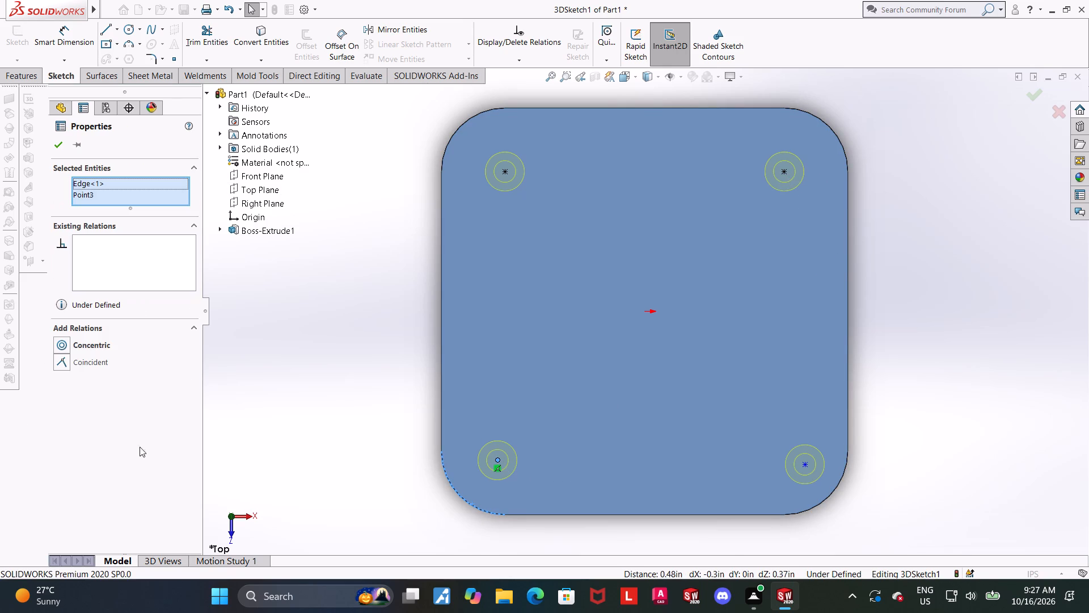
click(57, 347)
click(854, 376)
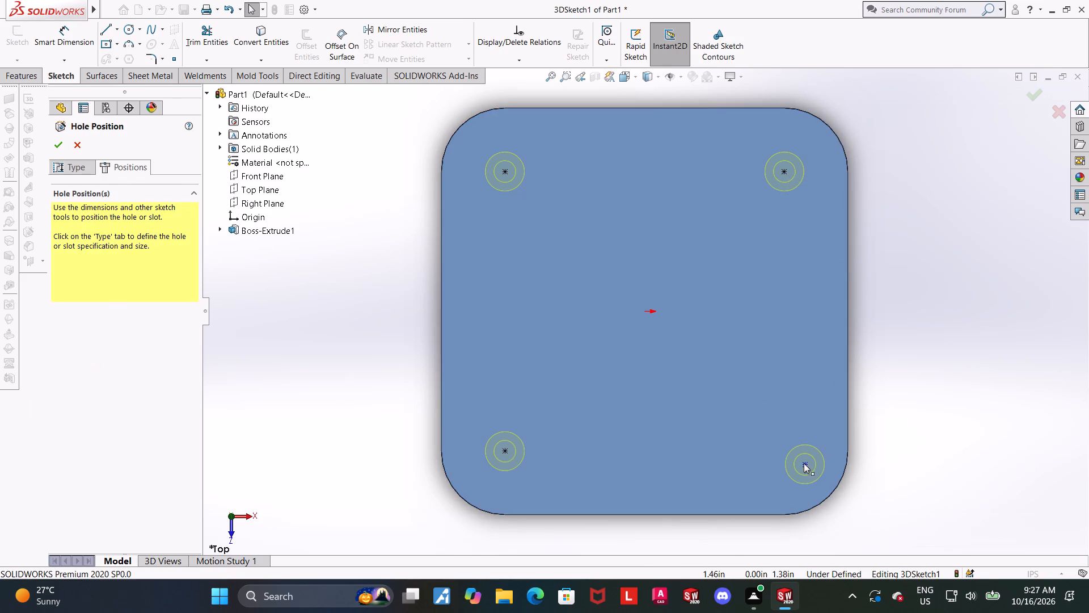
click(804, 464)
ctrl+click(904, 484)
ctrl+click(846, 467)
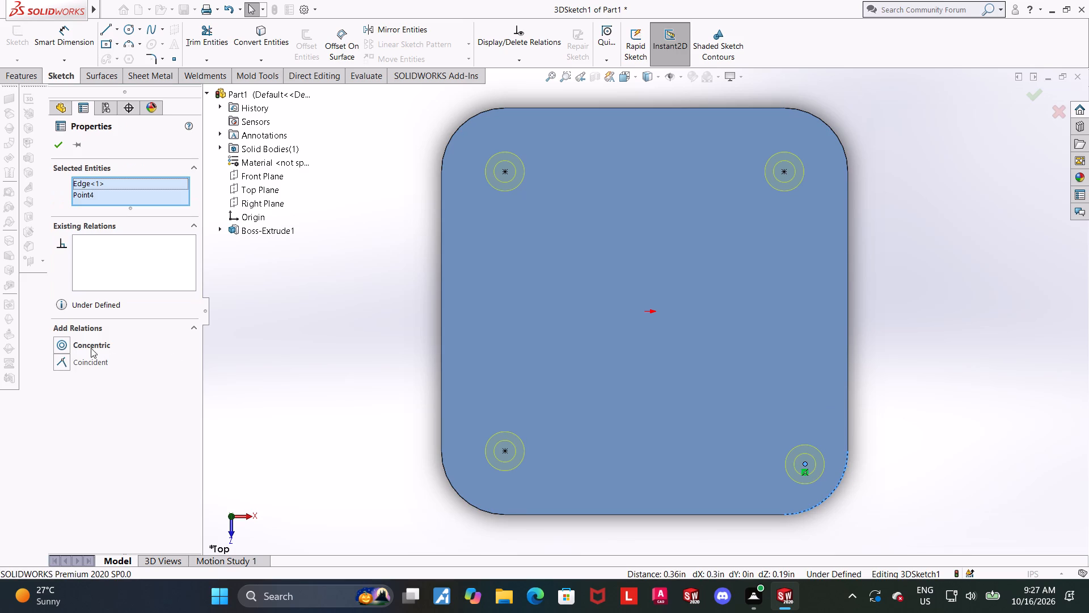
click(66, 343)
click(297, 276)
click(60, 139)
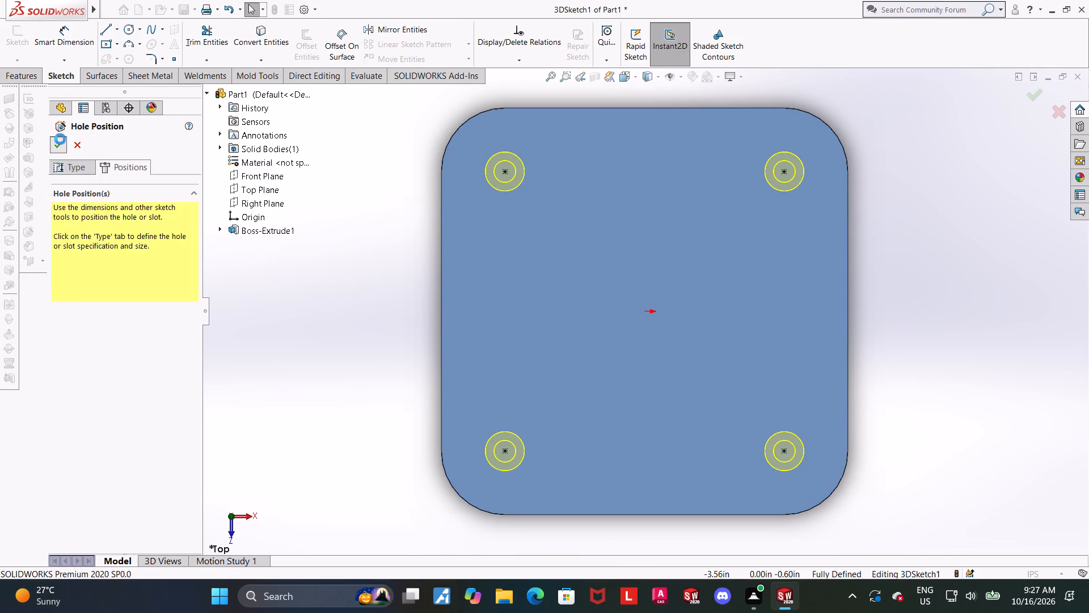
Examine the counterbored holes from the front with hidden lines visible, and return to the shaded-with-edges display.
scroll(690, 229, up, 4)
middle_drag(826, 366, 822, 273)
click(830, 296)
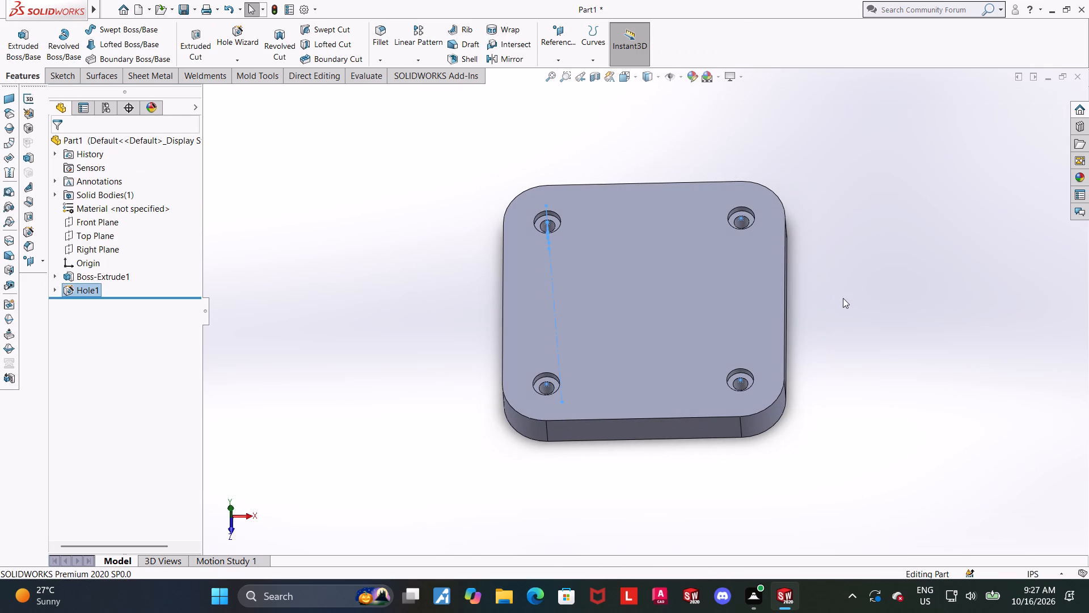
scroll(843, 298, down, 1)
middle_drag(819, 377, 816, 280)
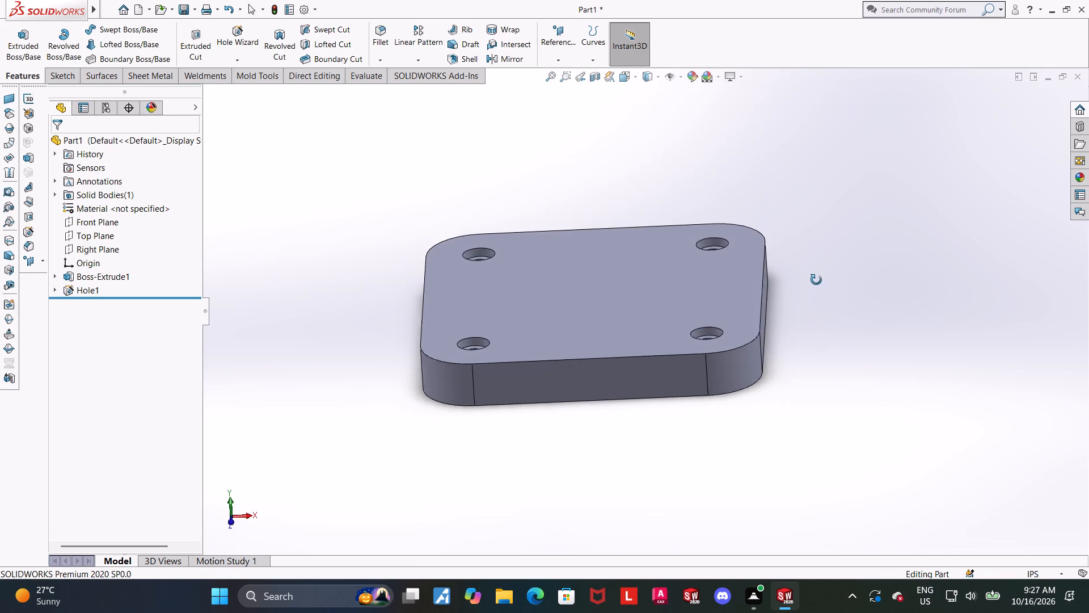
middle_drag(816, 280, 800, 276)
click(804, 274)
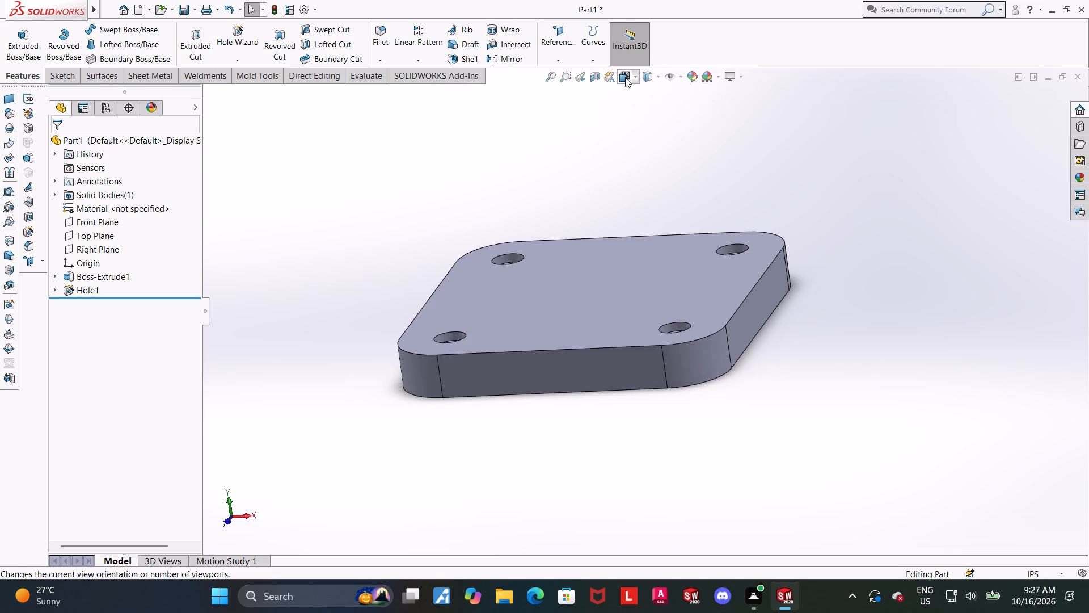
click(625, 77)
click(537, 350)
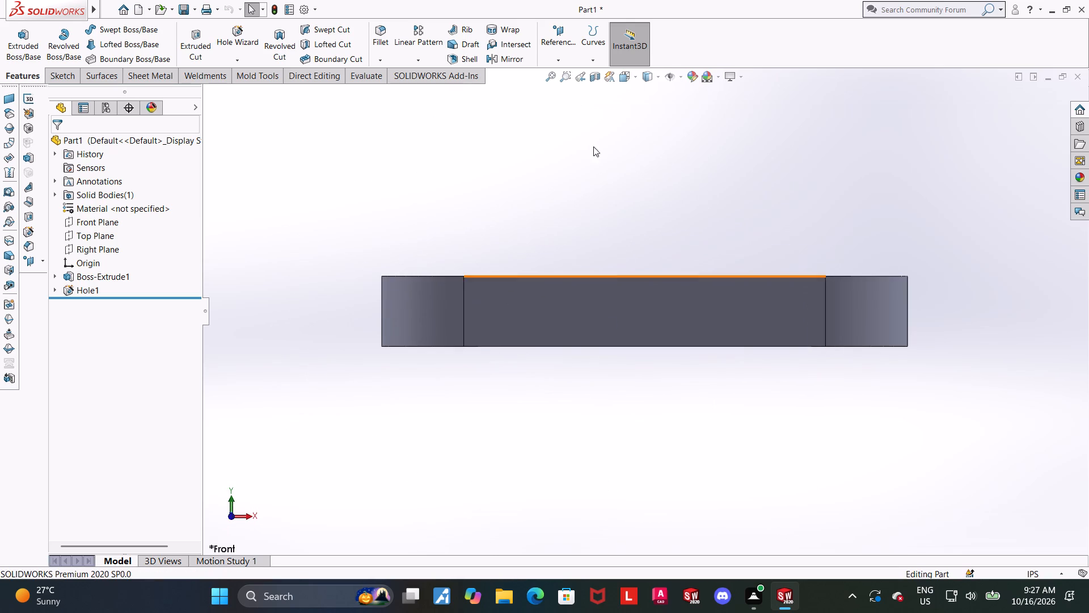
click(652, 77)
click(651, 142)
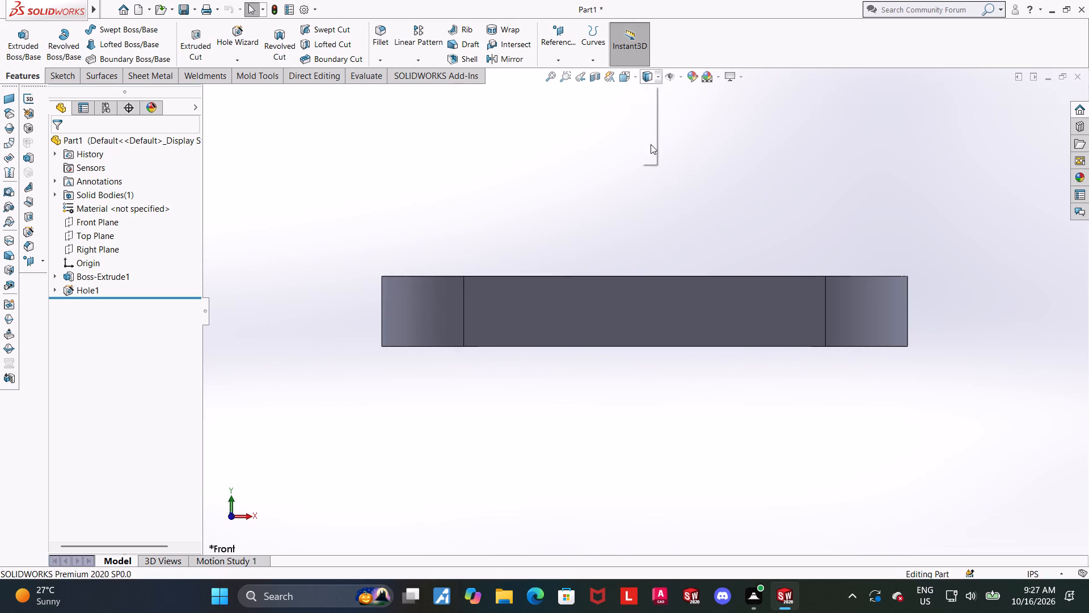
scroll(576, 196, up, 1)
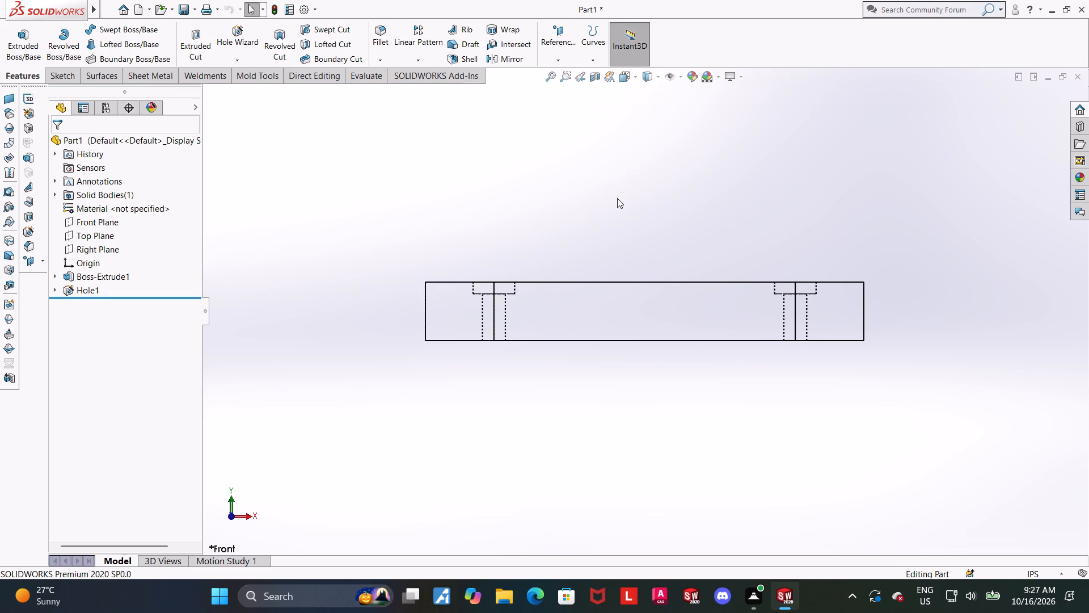
scroll(617, 198, up, 1)
scroll(674, 230, down, 1)
scroll(685, 233, up, 3)
middle_drag(674, 216, 658, 342)
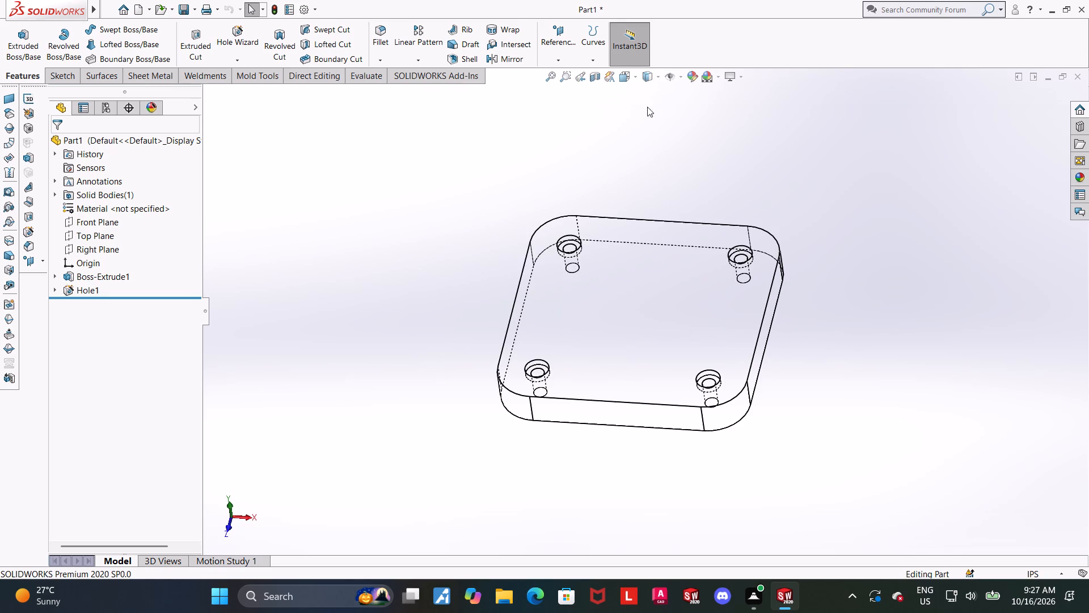
click(655, 72)
click(653, 91)
scroll(777, 278, up, 2)
scroll(778, 282, down, 3)
click(802, 273)
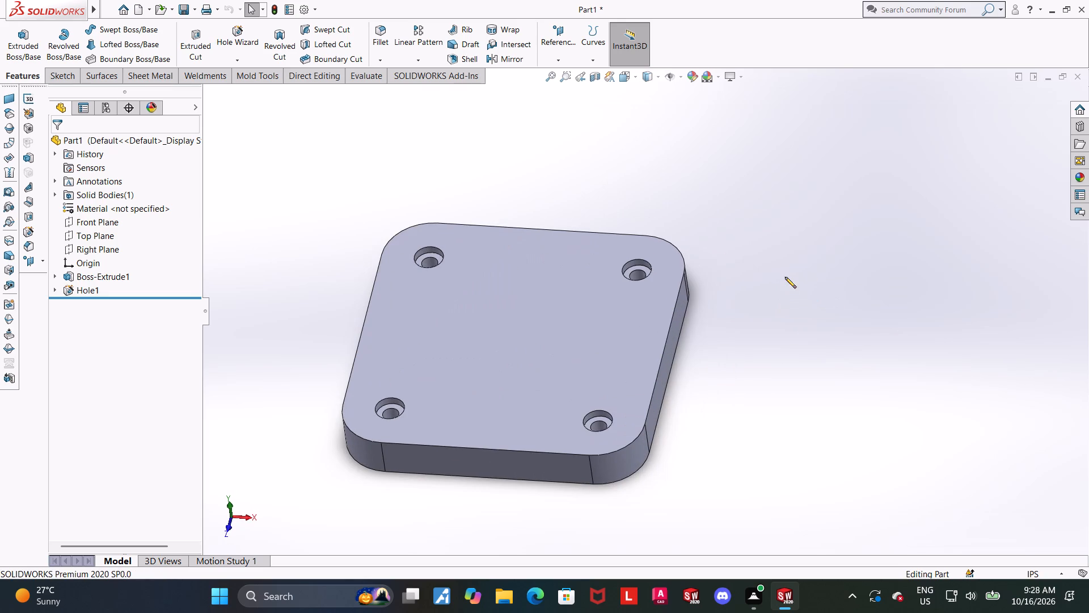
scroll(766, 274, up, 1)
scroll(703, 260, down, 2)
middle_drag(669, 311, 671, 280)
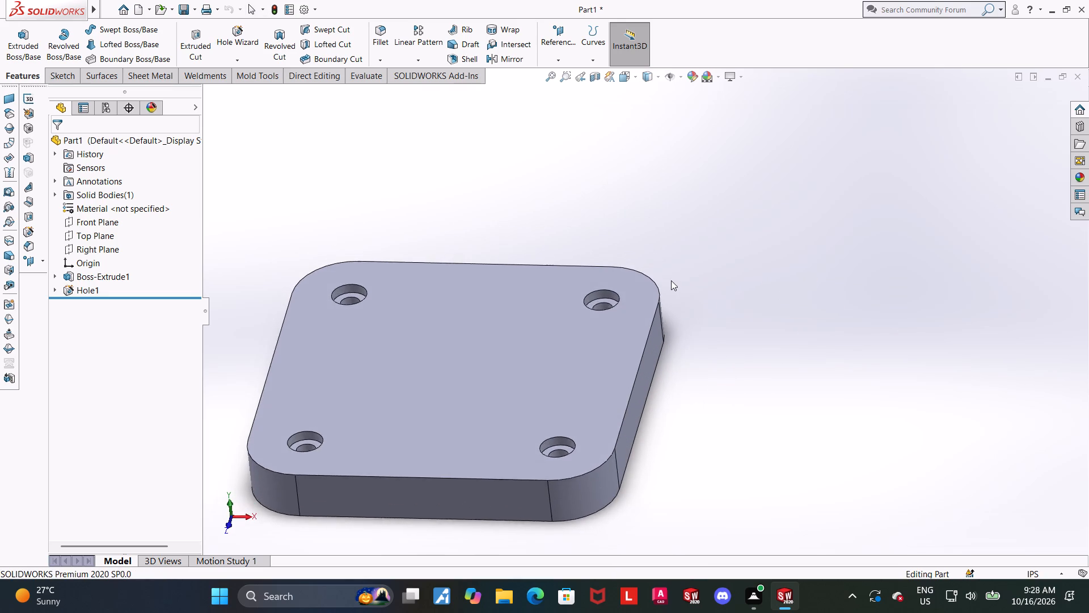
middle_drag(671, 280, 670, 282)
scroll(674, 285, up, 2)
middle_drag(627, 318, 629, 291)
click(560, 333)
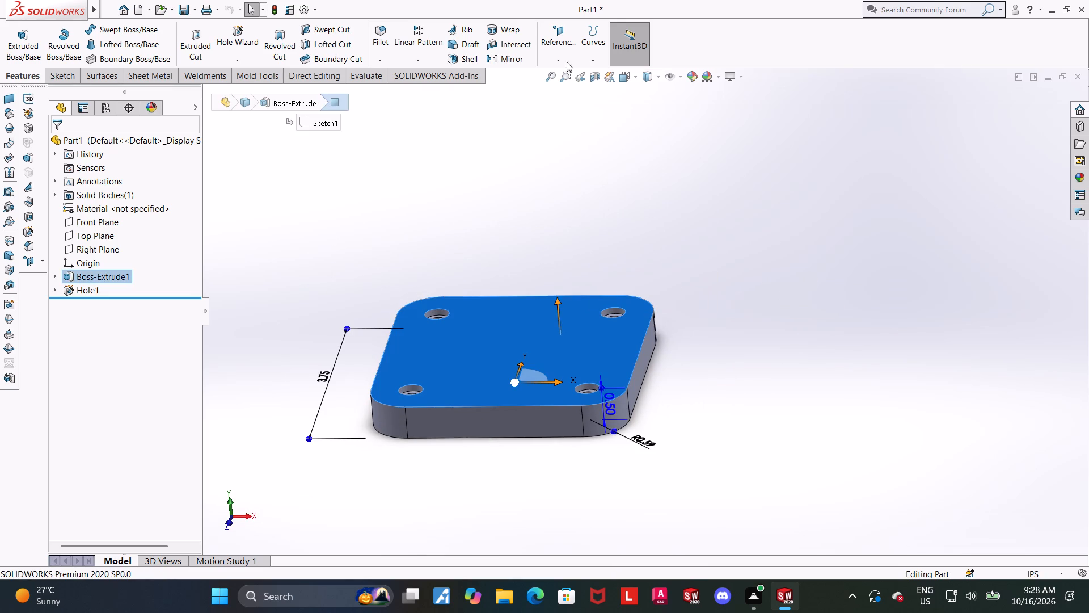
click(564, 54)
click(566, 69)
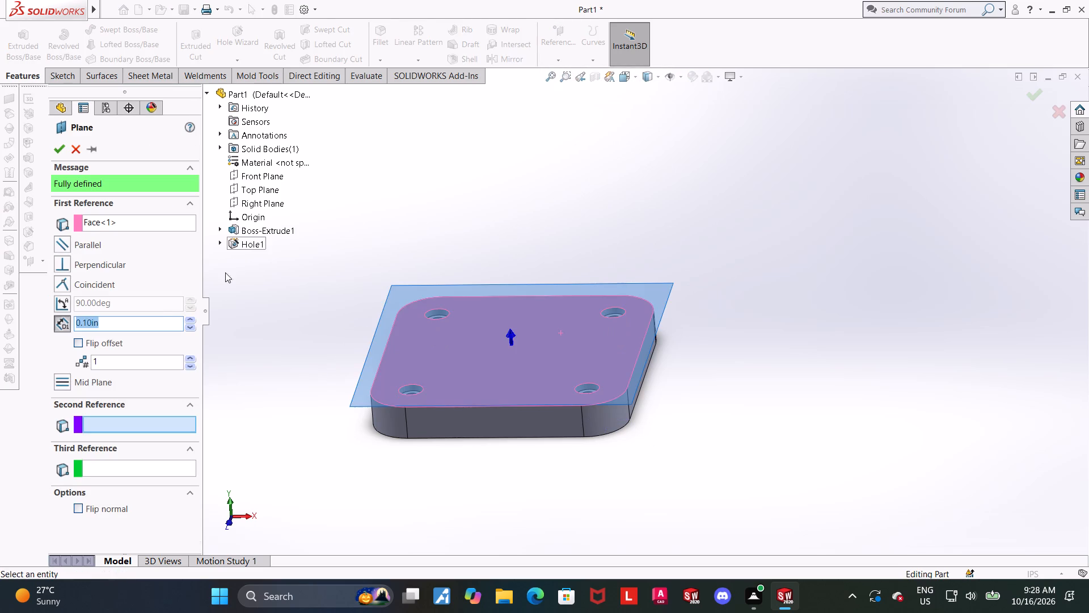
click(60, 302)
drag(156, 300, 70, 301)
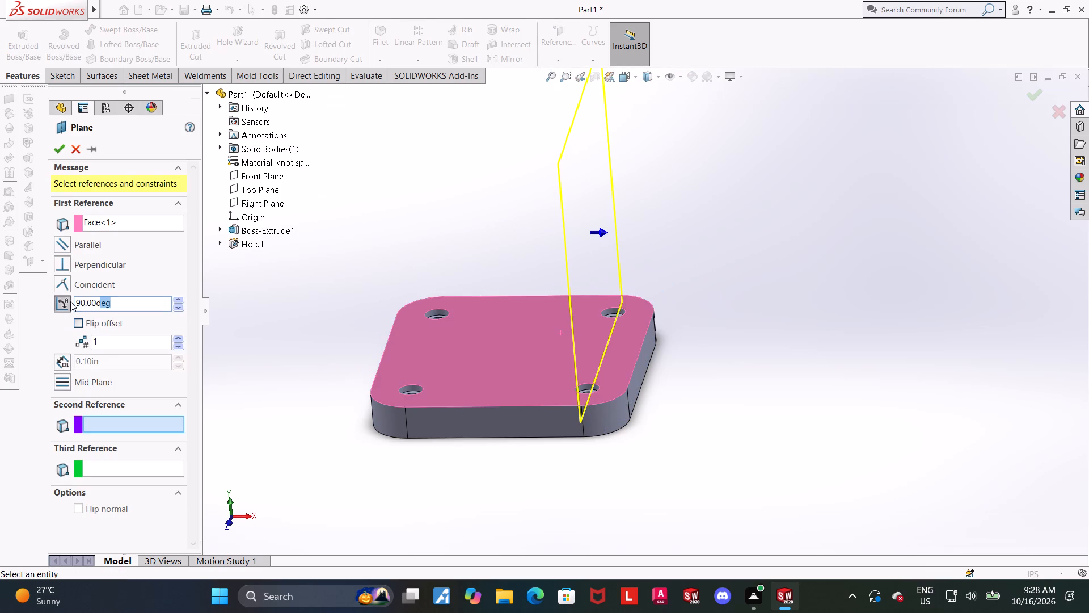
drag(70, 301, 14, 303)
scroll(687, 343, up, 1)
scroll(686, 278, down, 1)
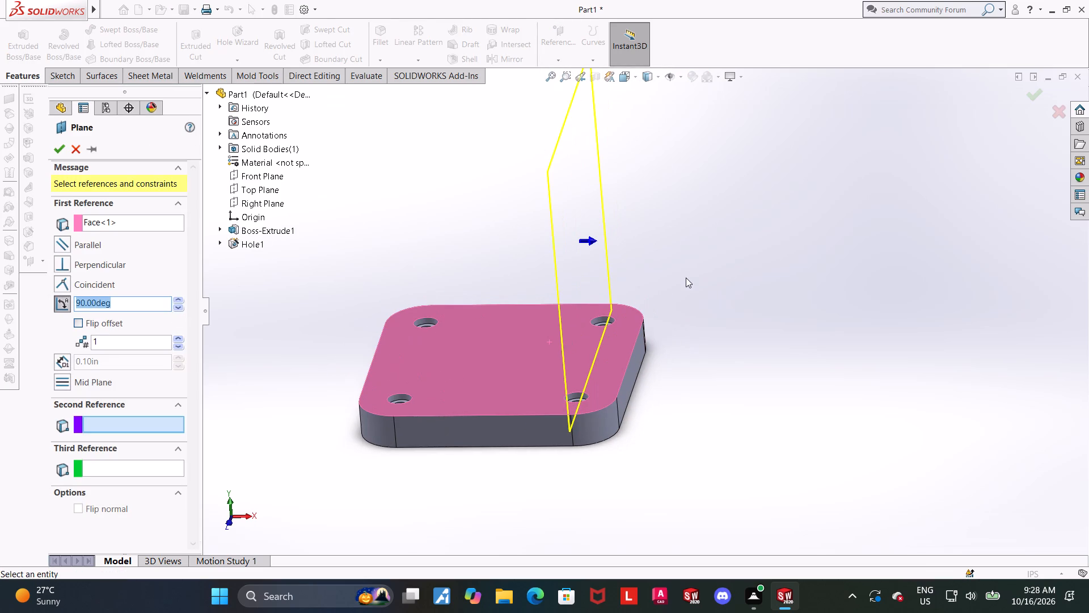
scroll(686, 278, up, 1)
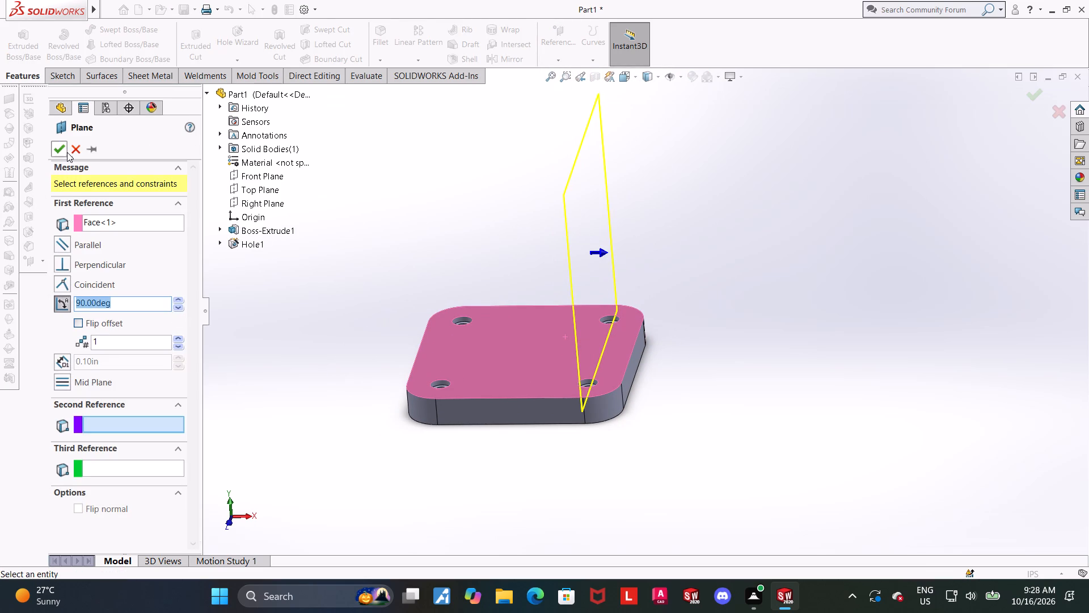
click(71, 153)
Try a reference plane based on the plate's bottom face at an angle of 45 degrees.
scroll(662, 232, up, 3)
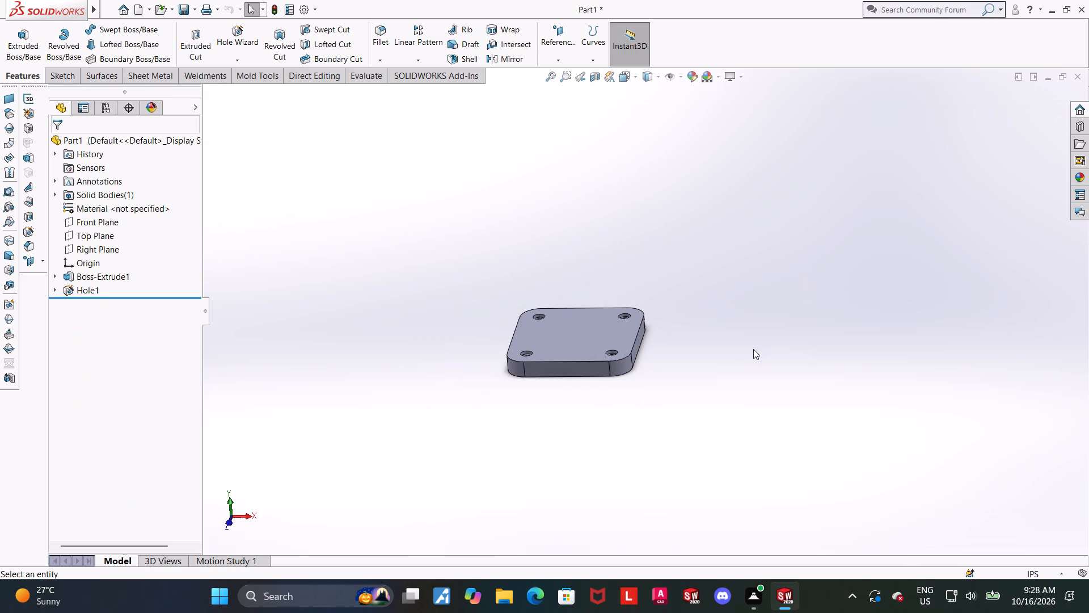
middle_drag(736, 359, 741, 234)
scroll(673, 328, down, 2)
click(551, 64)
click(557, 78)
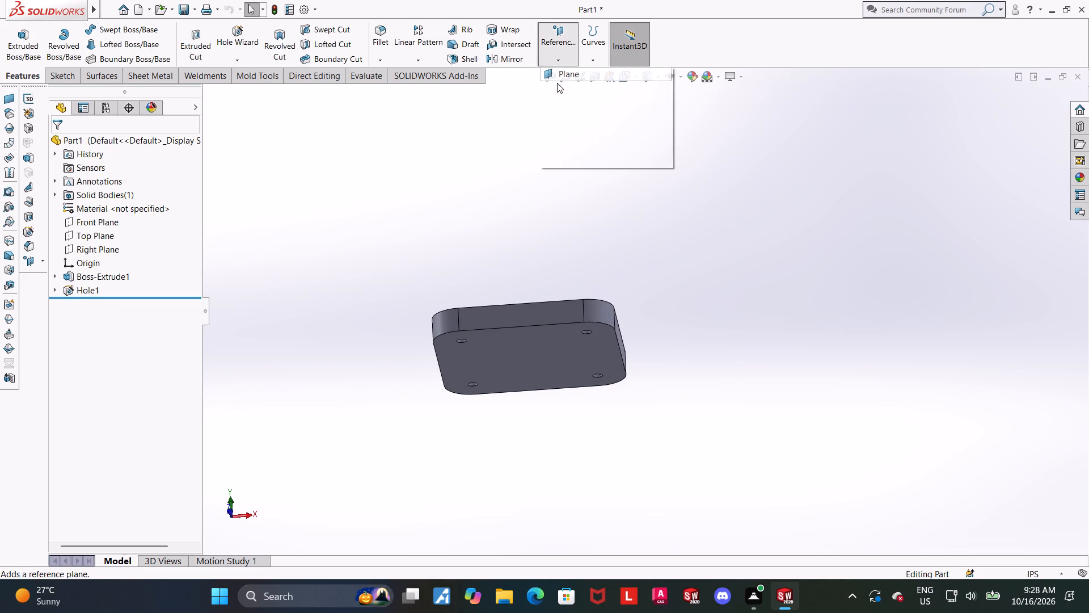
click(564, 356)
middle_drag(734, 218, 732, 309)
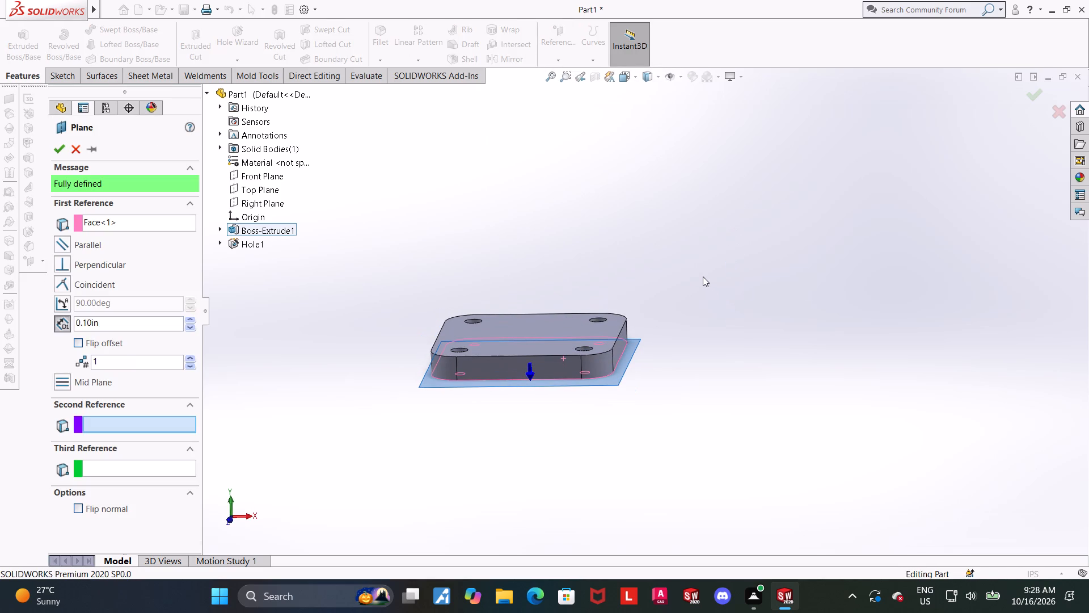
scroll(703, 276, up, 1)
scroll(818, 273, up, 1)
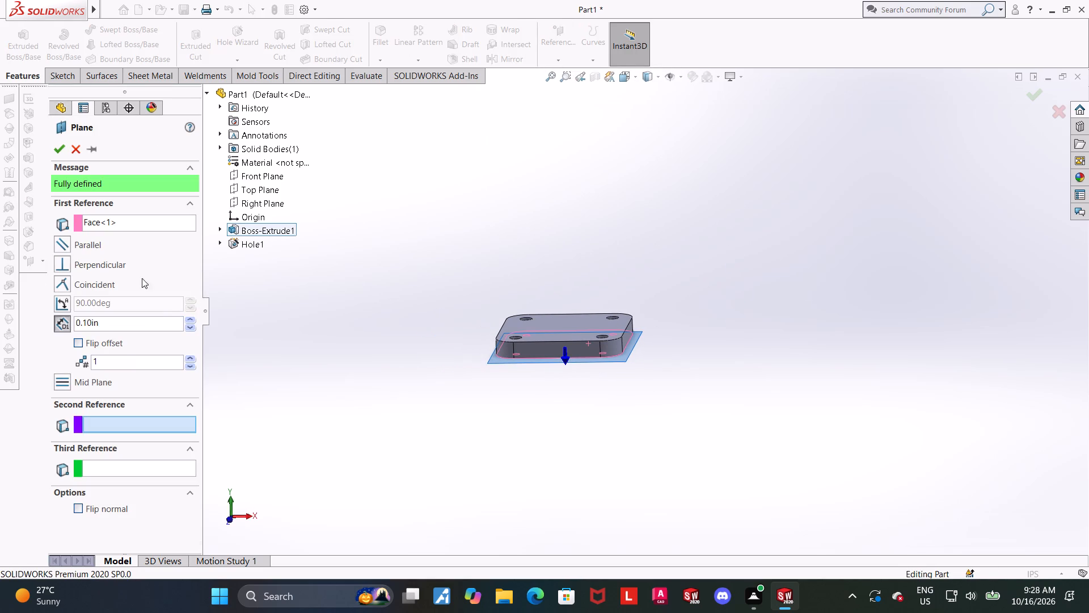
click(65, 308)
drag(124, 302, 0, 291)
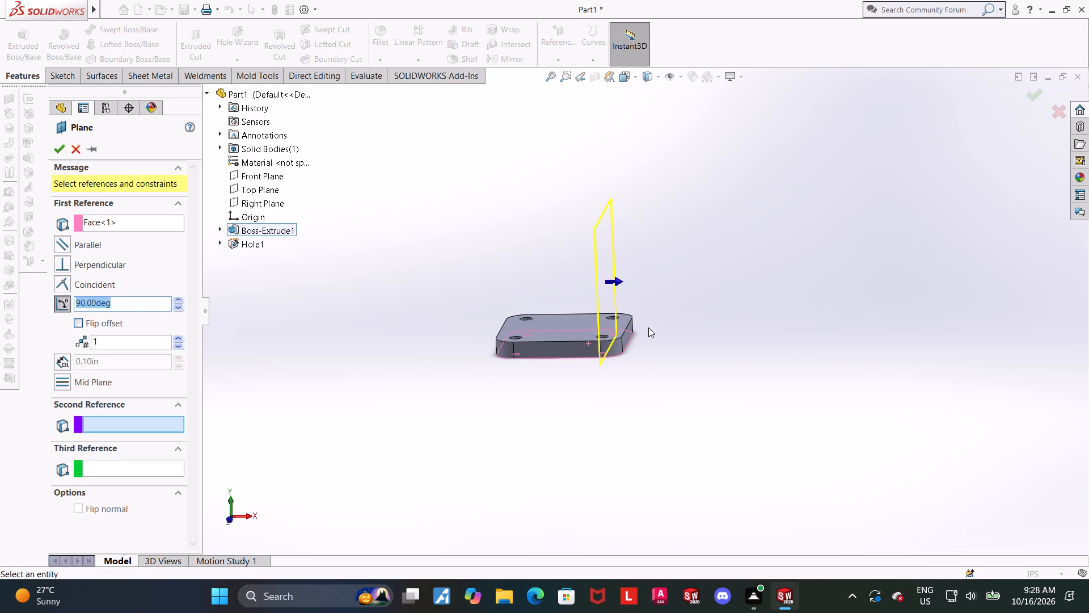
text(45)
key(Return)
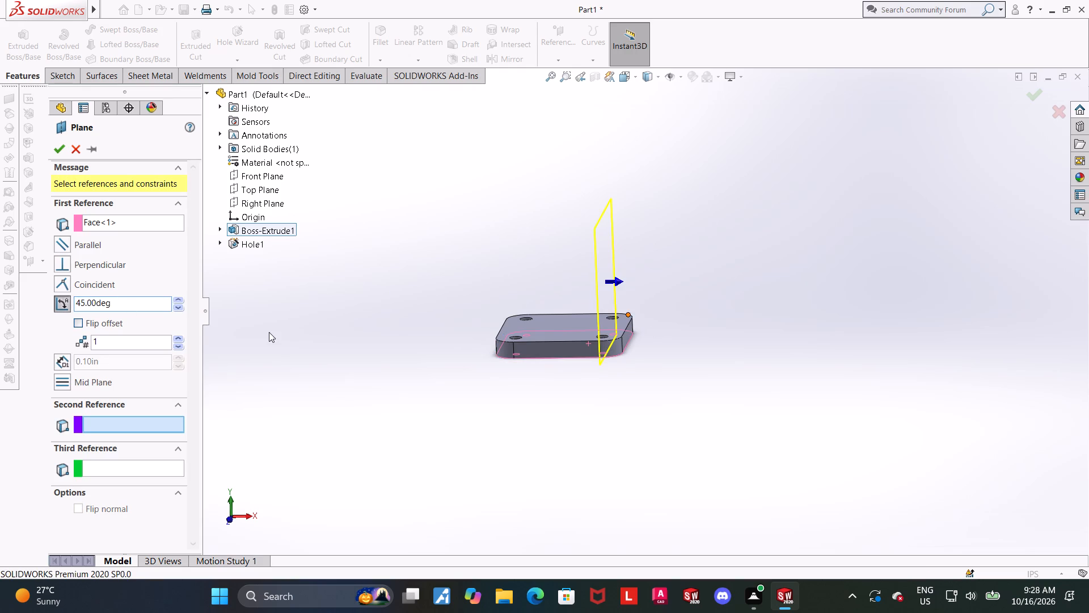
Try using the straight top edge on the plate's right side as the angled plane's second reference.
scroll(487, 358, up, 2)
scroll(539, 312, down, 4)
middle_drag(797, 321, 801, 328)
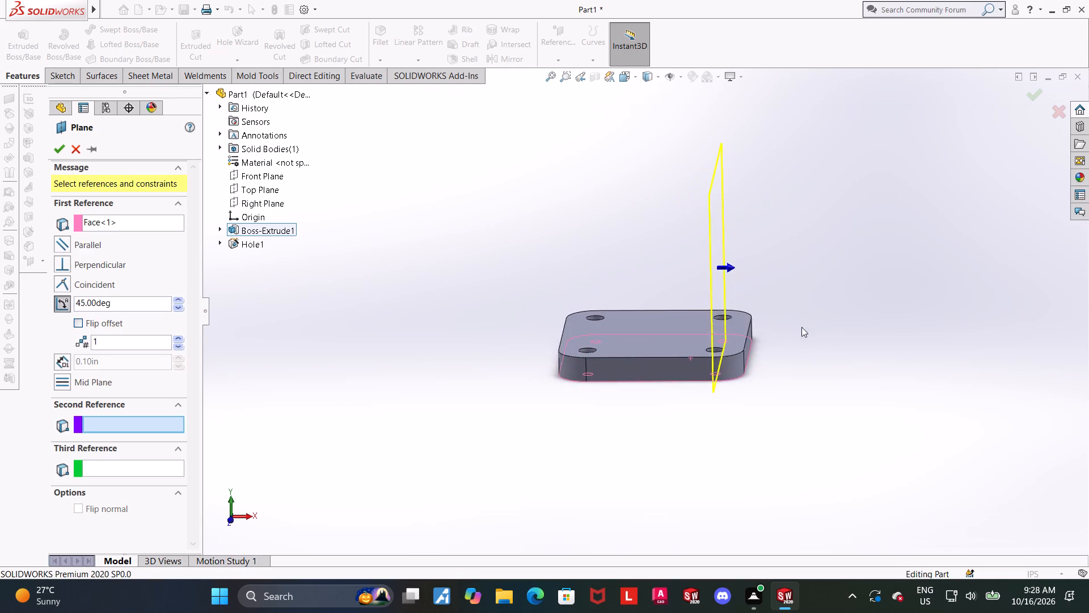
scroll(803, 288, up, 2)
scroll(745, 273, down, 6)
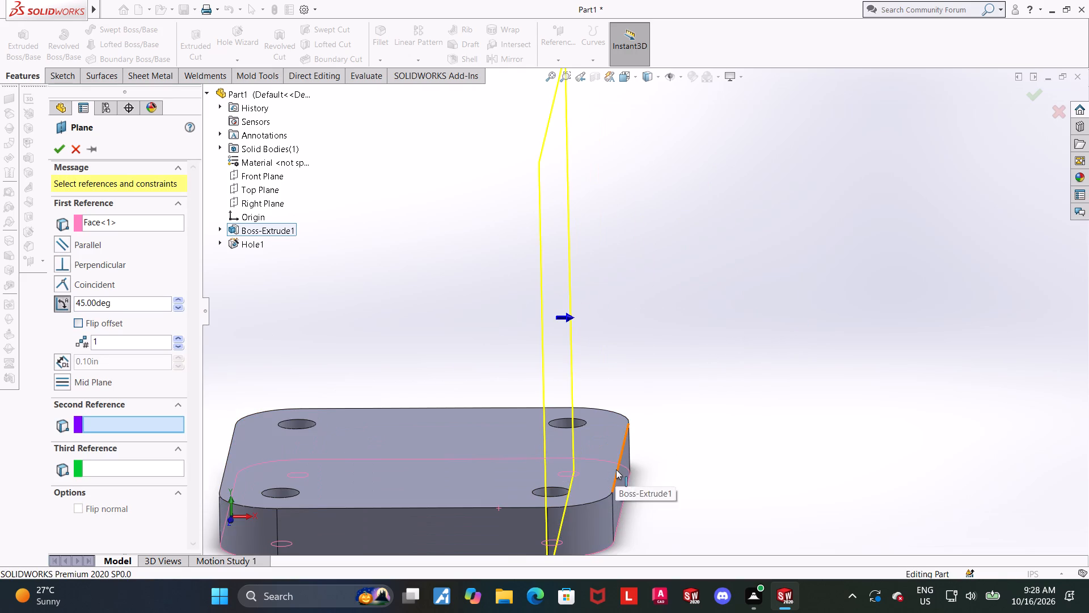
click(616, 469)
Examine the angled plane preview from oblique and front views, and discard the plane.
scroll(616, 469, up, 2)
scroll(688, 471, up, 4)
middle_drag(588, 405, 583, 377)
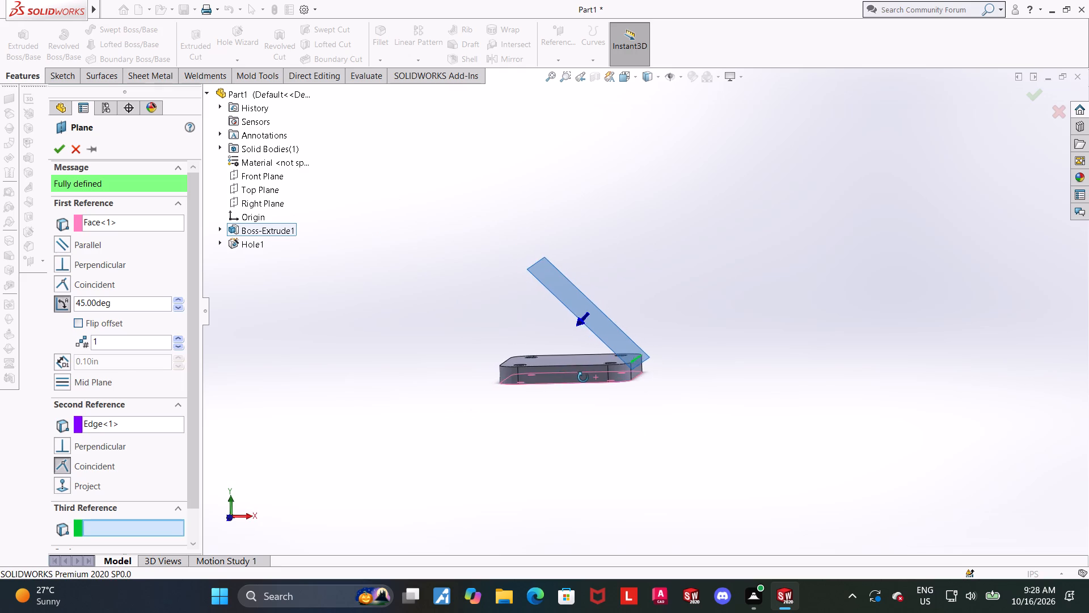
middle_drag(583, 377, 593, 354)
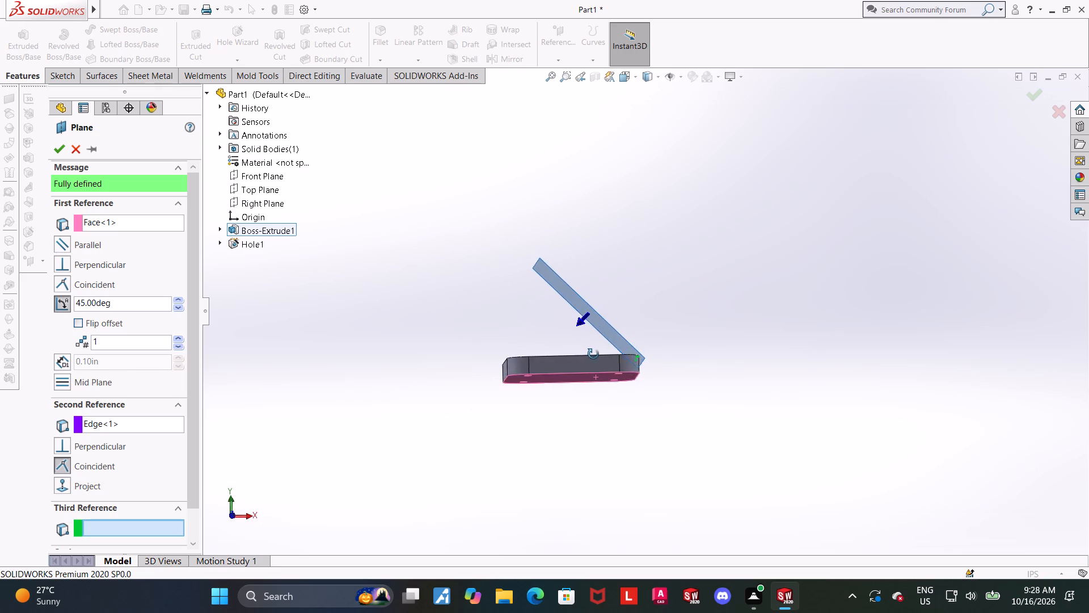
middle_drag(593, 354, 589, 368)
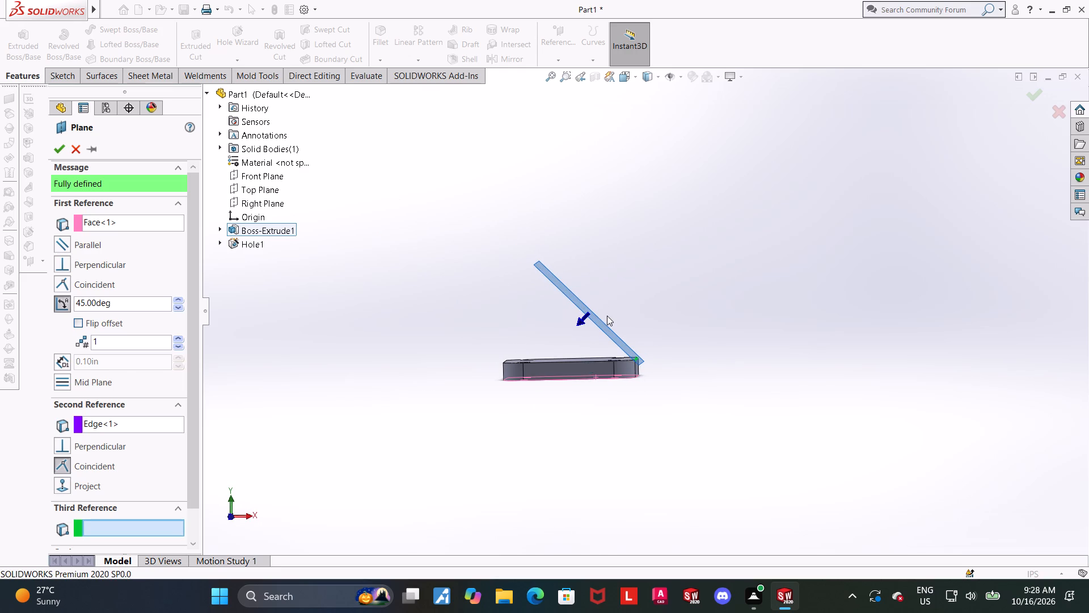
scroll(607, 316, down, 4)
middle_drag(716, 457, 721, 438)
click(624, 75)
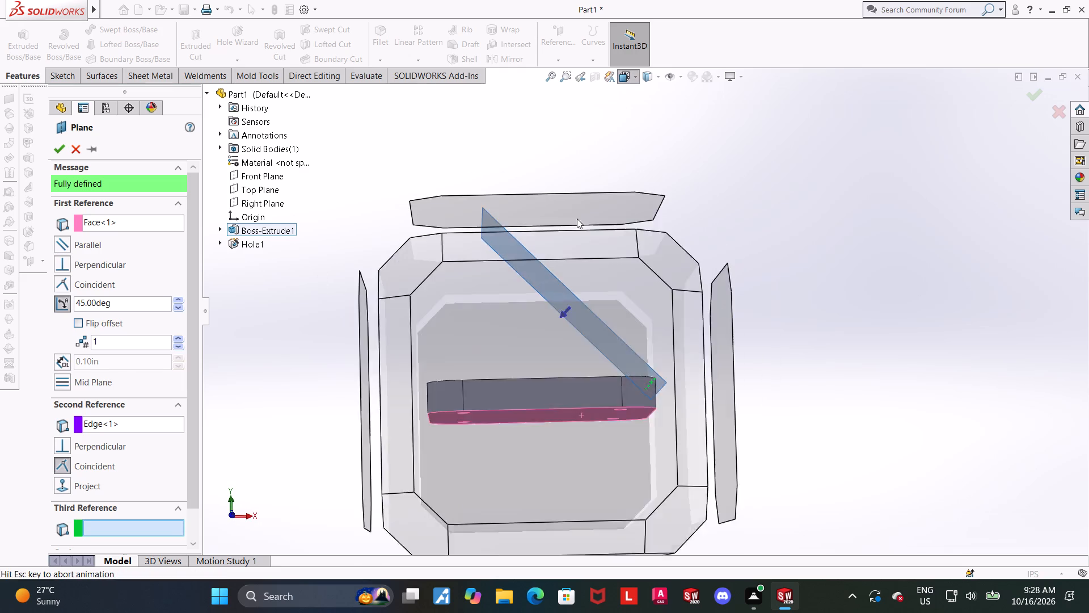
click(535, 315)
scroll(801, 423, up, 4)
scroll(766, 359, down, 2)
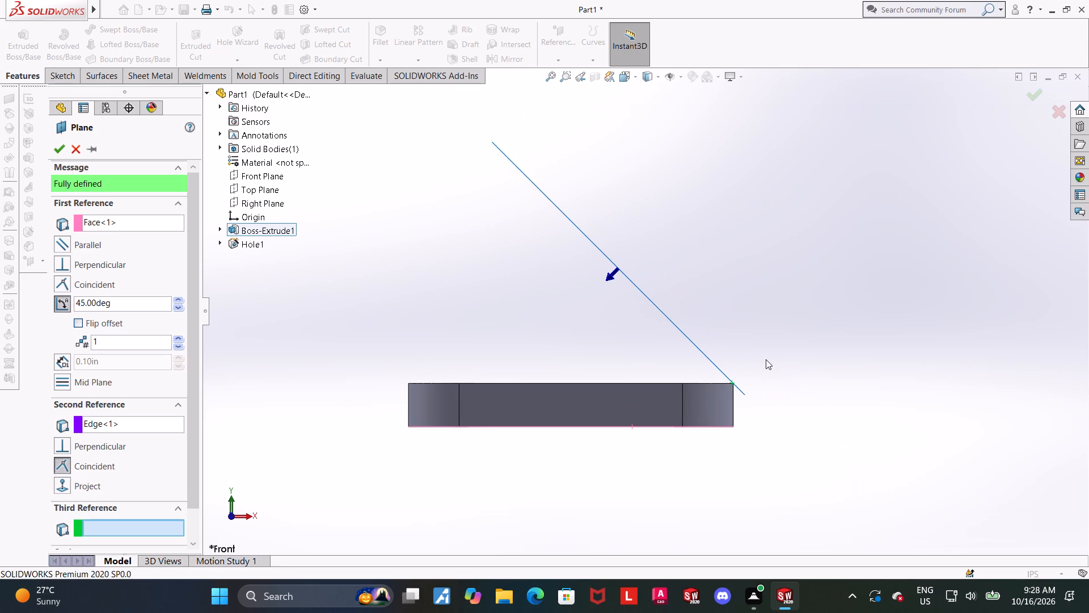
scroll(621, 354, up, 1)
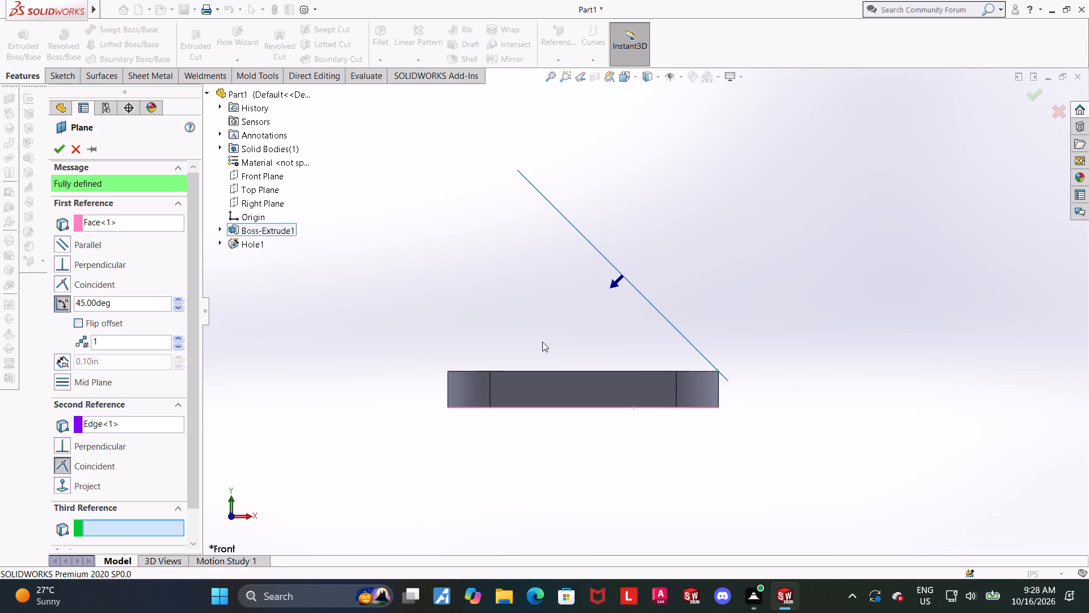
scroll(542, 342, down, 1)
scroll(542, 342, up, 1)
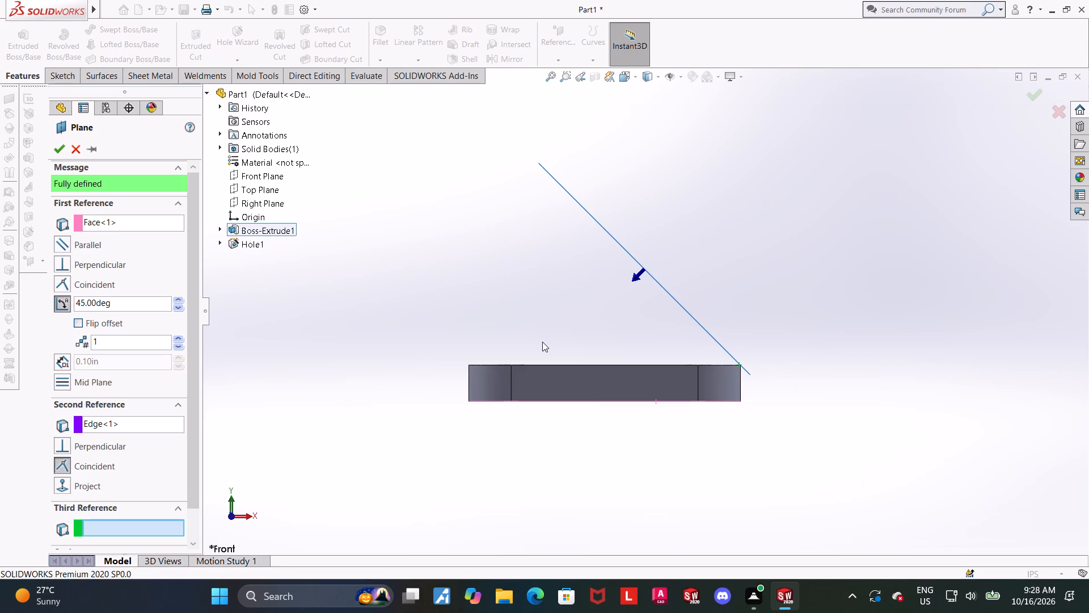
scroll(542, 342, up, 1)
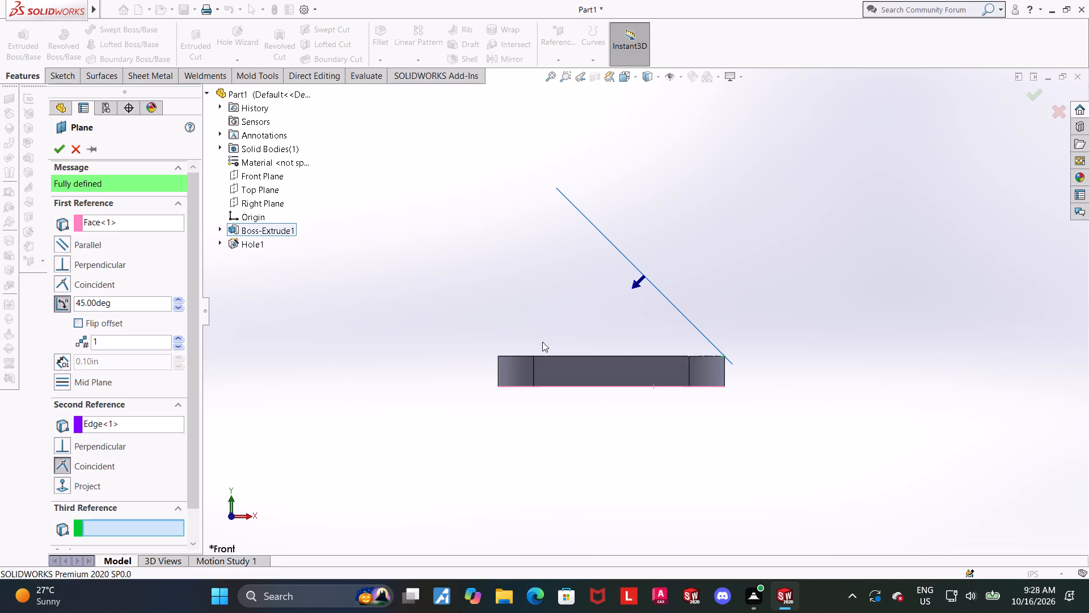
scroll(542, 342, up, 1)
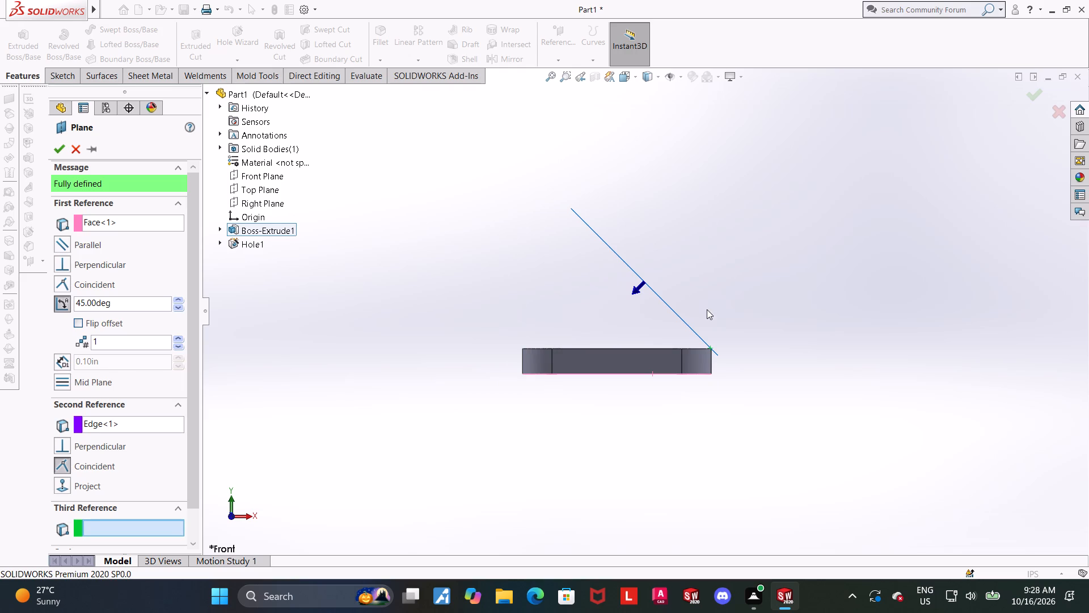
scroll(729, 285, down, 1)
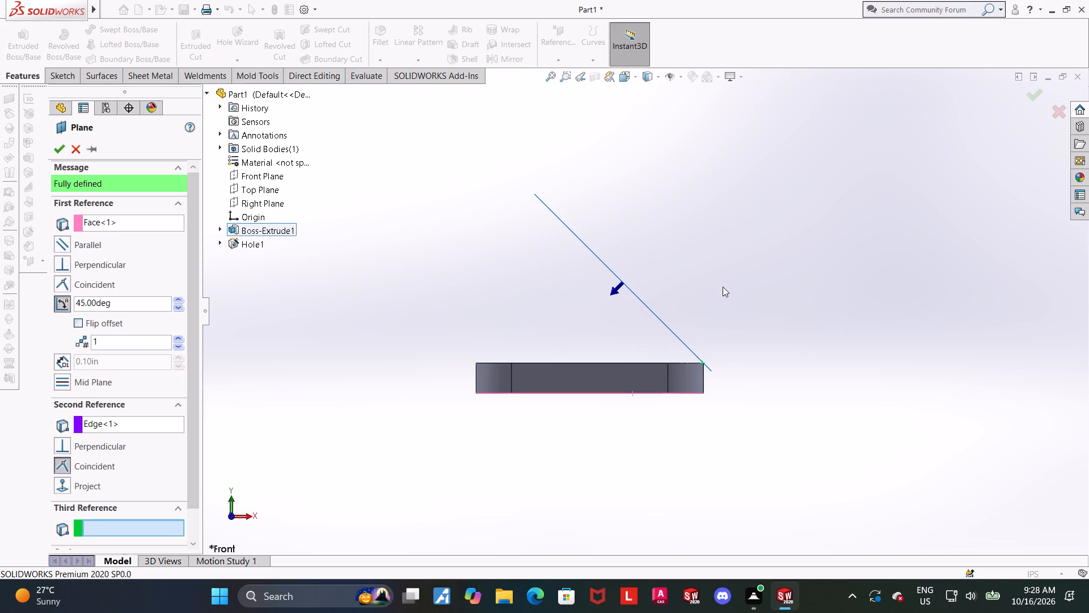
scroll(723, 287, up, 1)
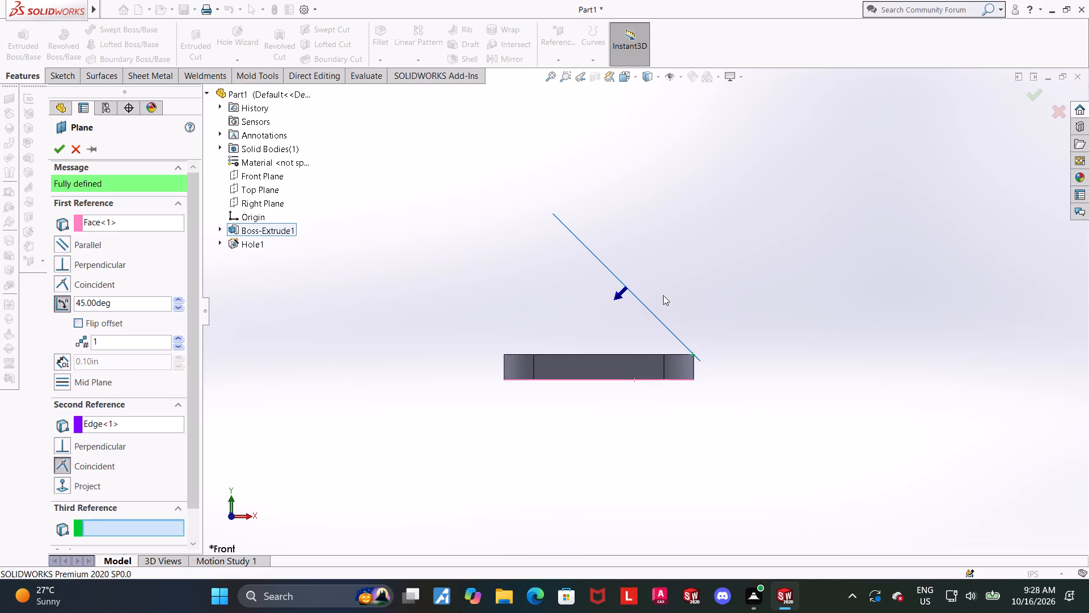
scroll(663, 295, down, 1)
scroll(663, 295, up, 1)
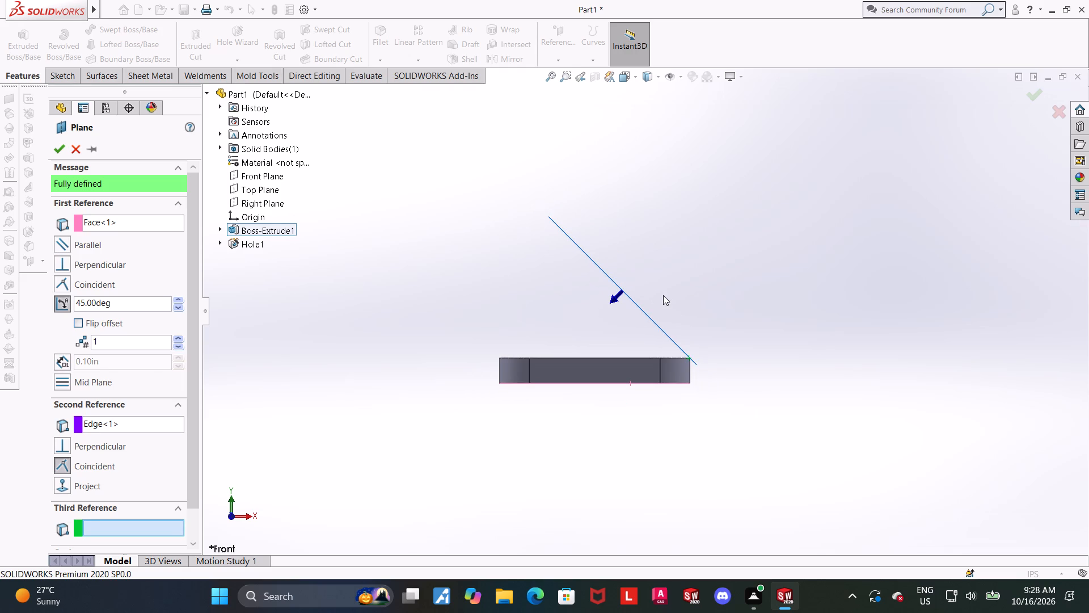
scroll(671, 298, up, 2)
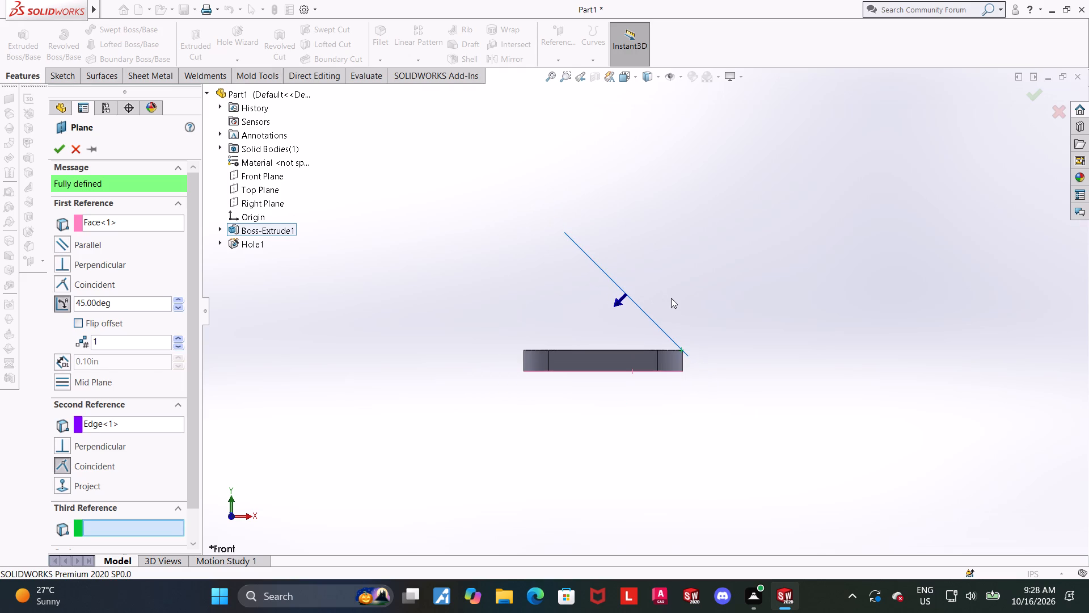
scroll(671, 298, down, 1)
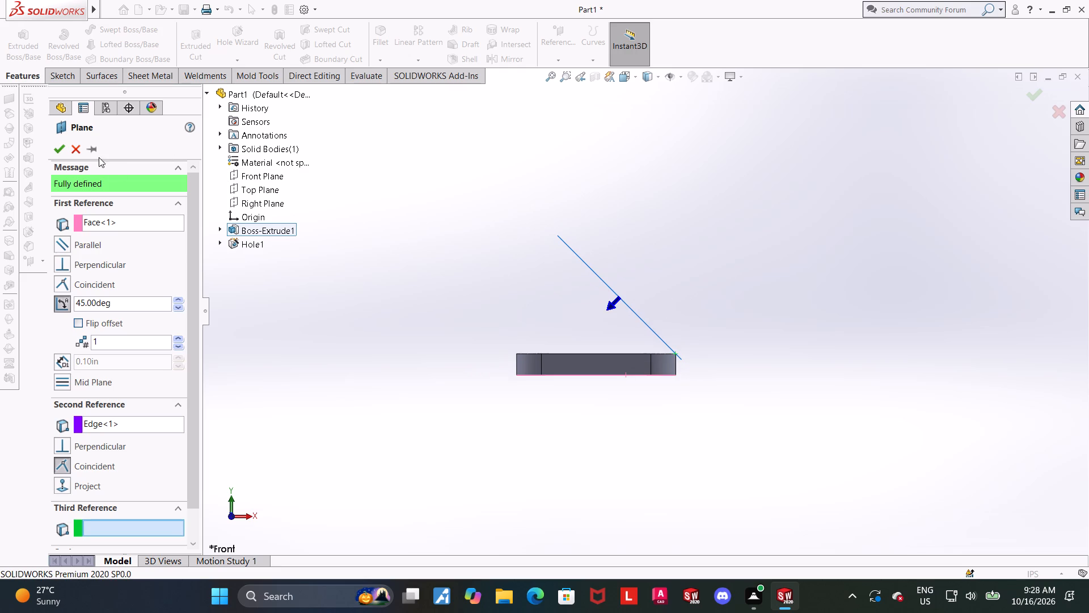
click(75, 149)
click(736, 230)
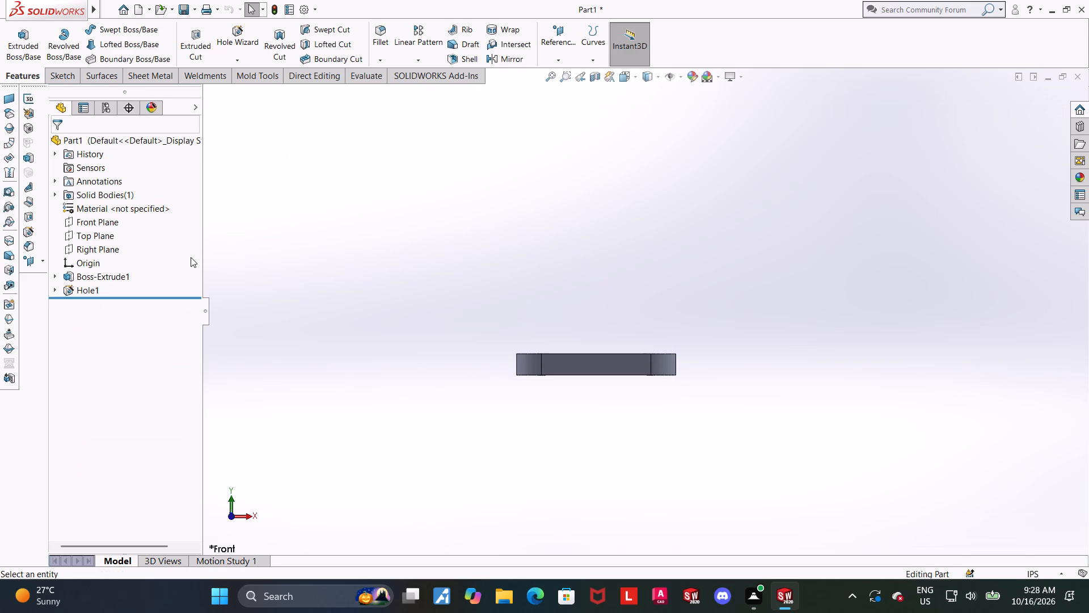
Start a sketch on the Front Plane and view it straight on.
click(622, 368)
click(585, 309)
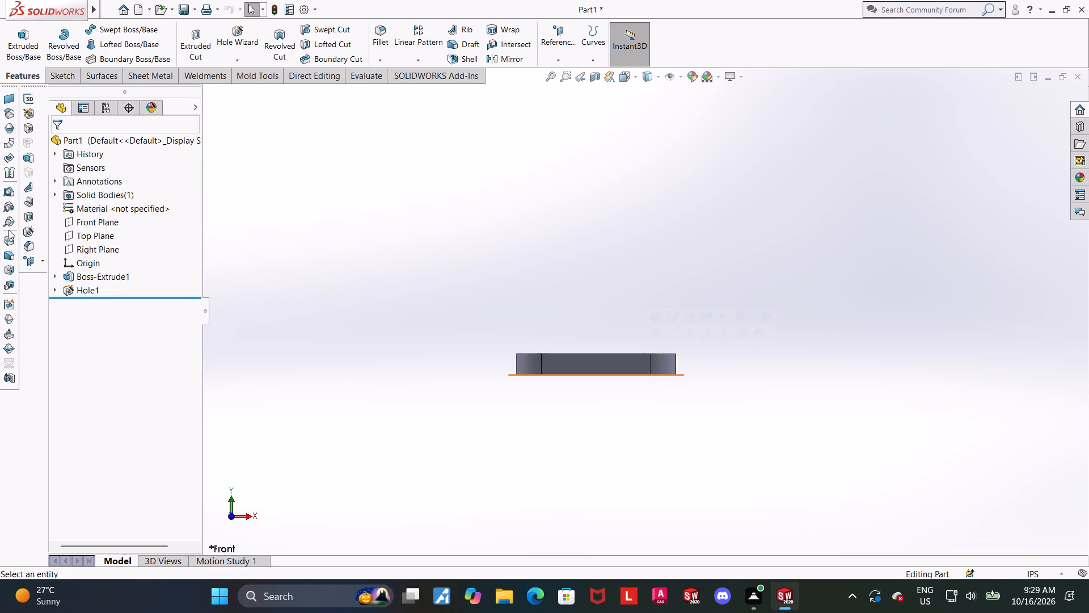
middle_click(535, 221)
scroll(535, 224, up, 1)
middle_drag(443, 256, 445, 295)
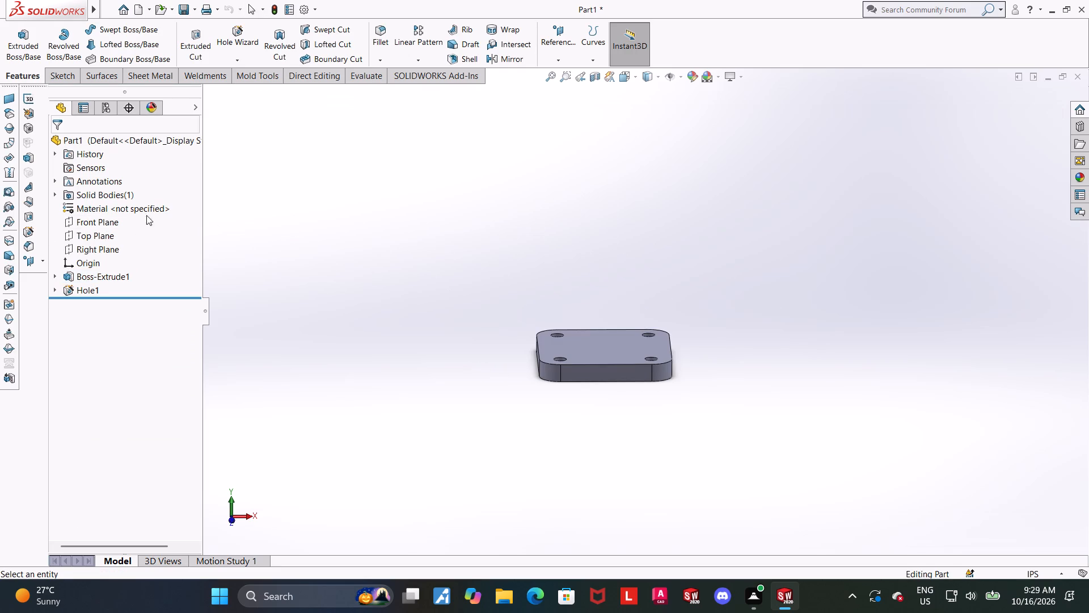
click(96, 220)
click(104, 201)
click(99, 304)
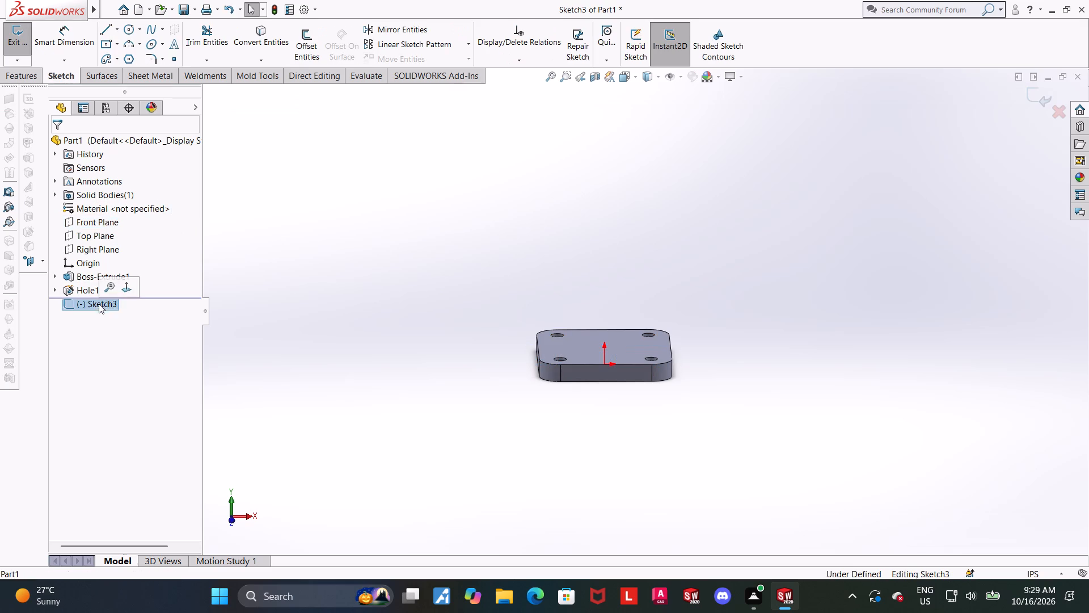
click(124, 290)
scroll(482, 274, up, 2)
scroll(755, 290, up, 6)
scroll(796, 278, down, 2)
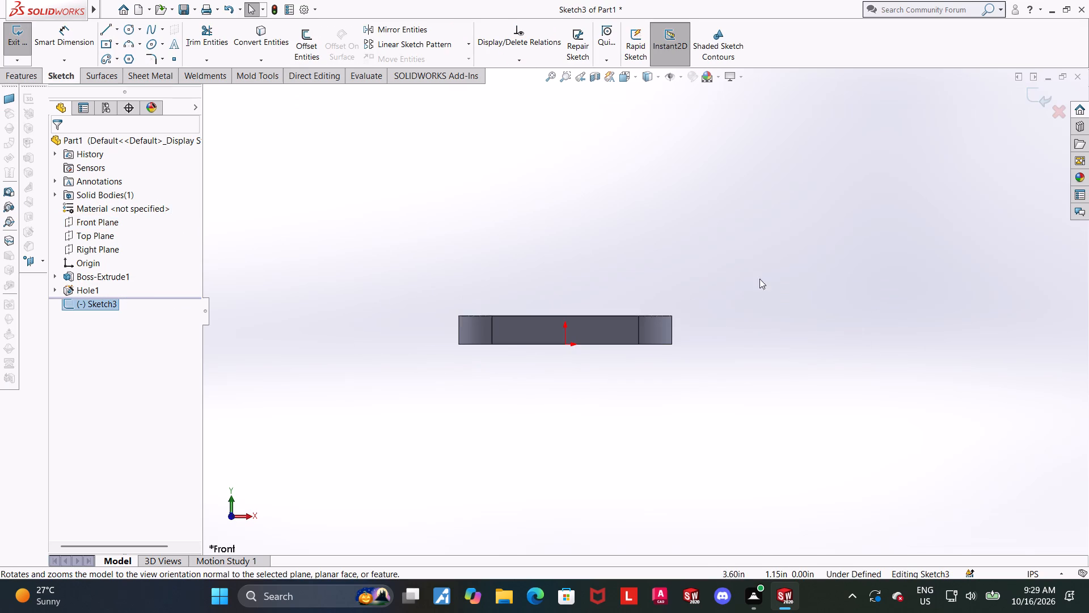
scroll(533, 234, down, 1)
Sketch a horizontal centerline about 3.2 in long from the origin, extending past the plate's right side.
click(105, 27)
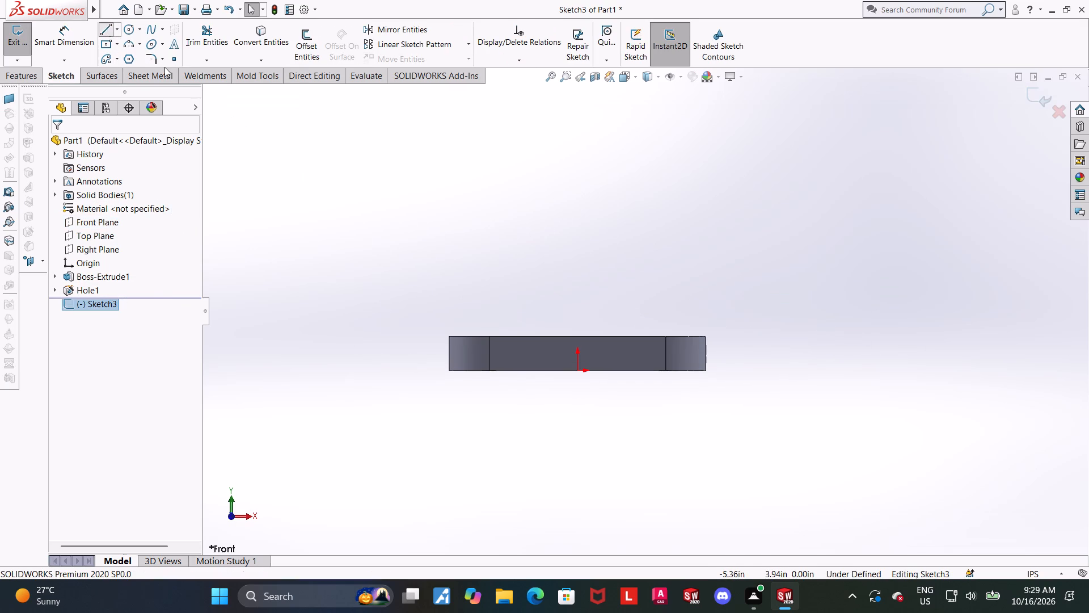
key(Escape)
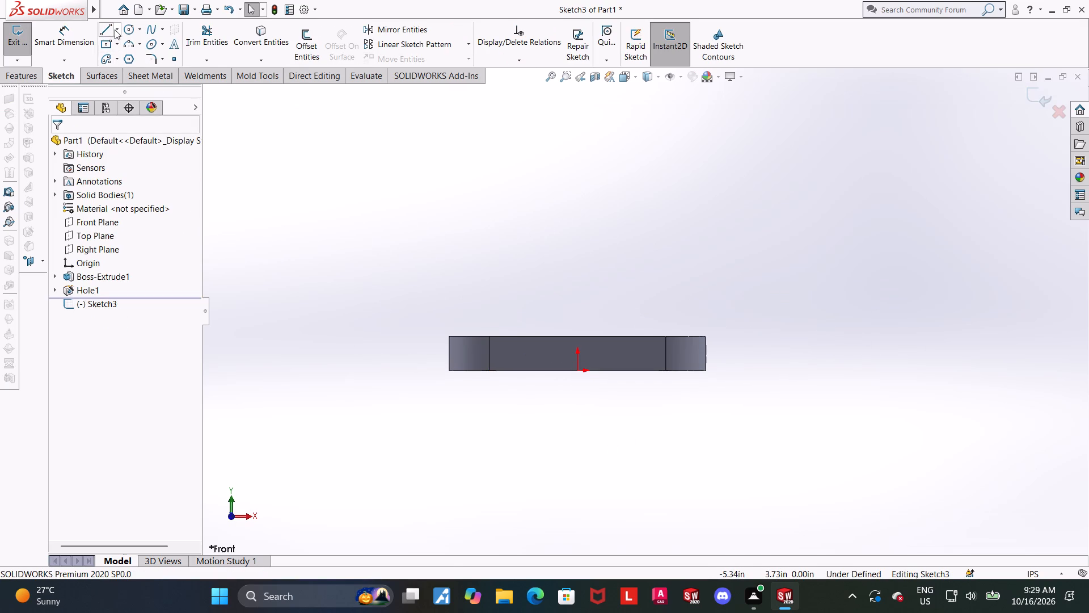
click(115, 30)
click(117, 62)
click(576, 373)
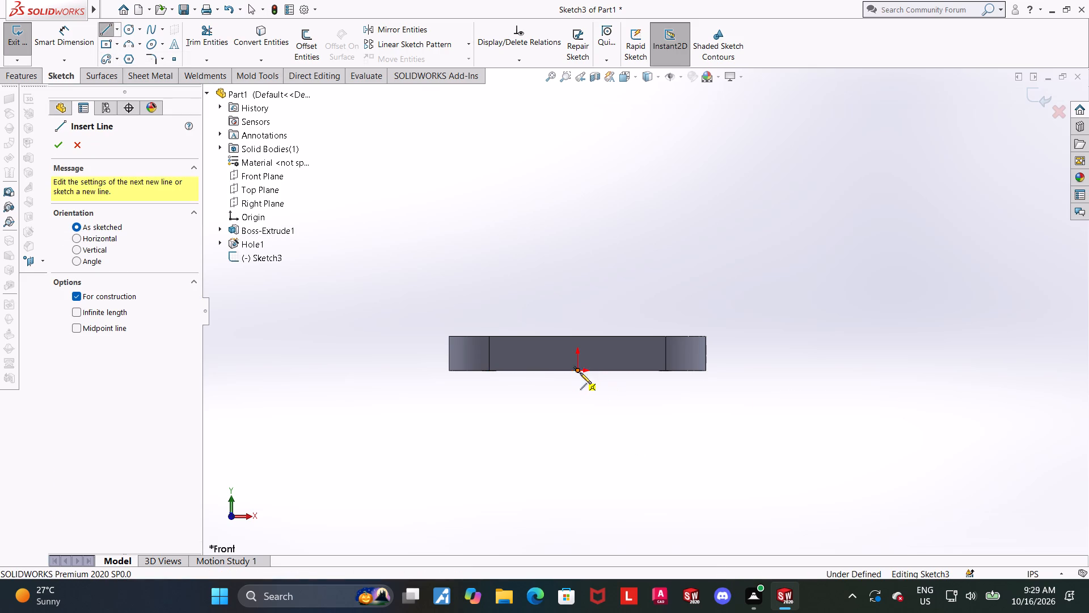
click(799, 372)
key(Escape)
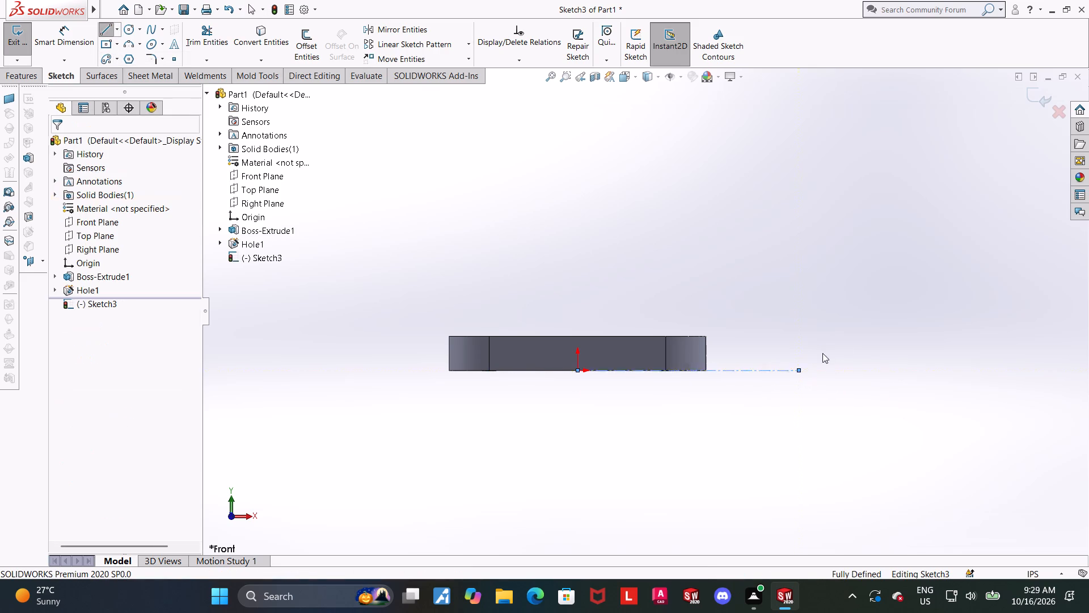
key(Escape)
key(Escape)
Sketch a solid line from the centerline's outer end, rising back over the plate at roughly 45 degrees.
click(110, 30)
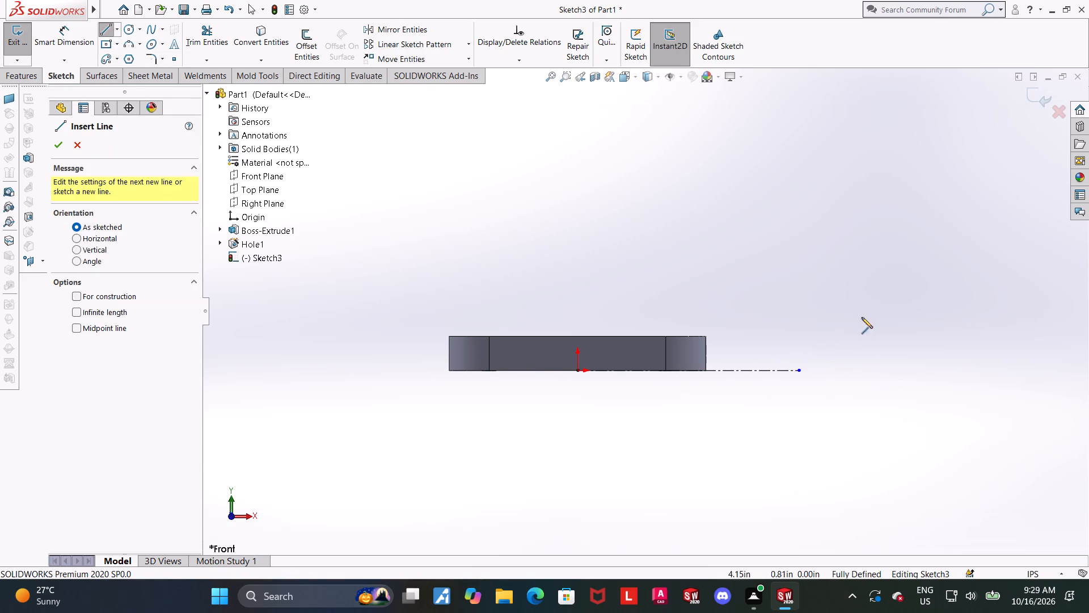
click(800, 370)
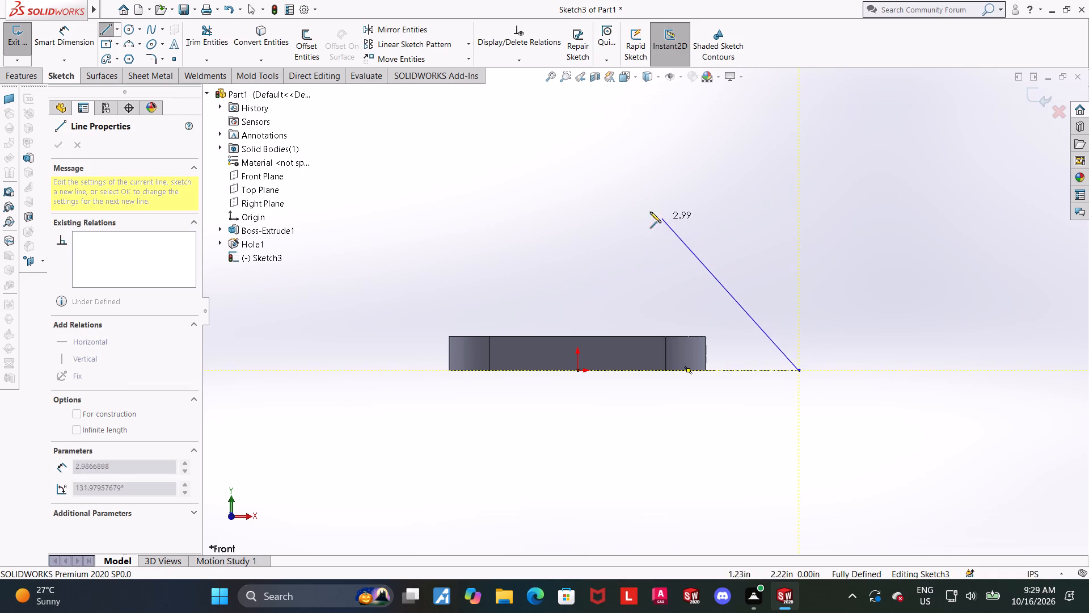
click(638, 205)
key(Escape)
key(Escape)
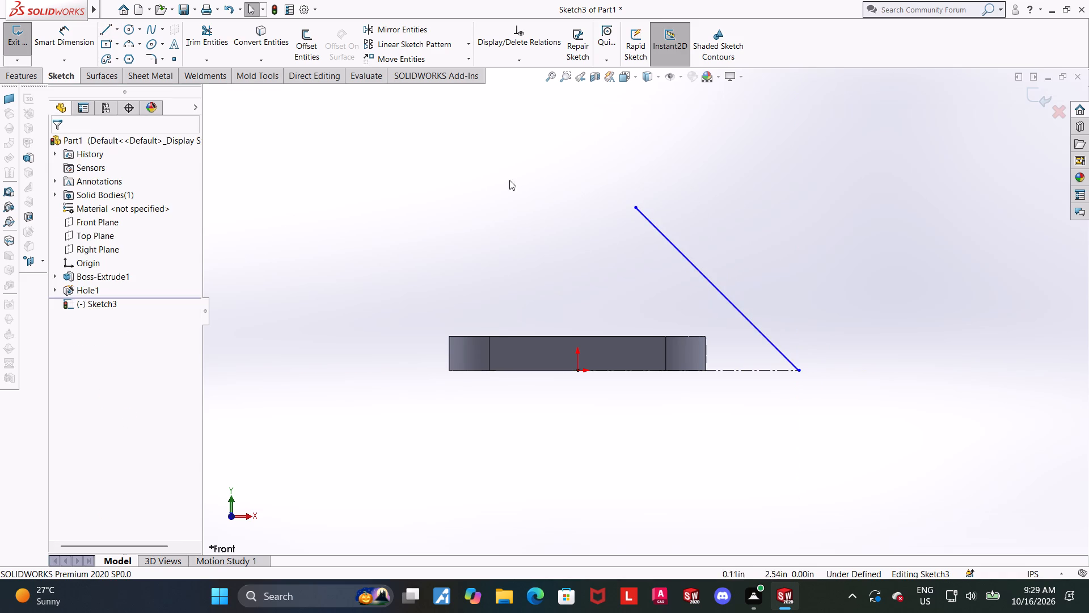
key(Escape)
Dimension the angle between the angled line and the horizontal centerline at 45 degrees.
drag(73, 31, 87, 32)
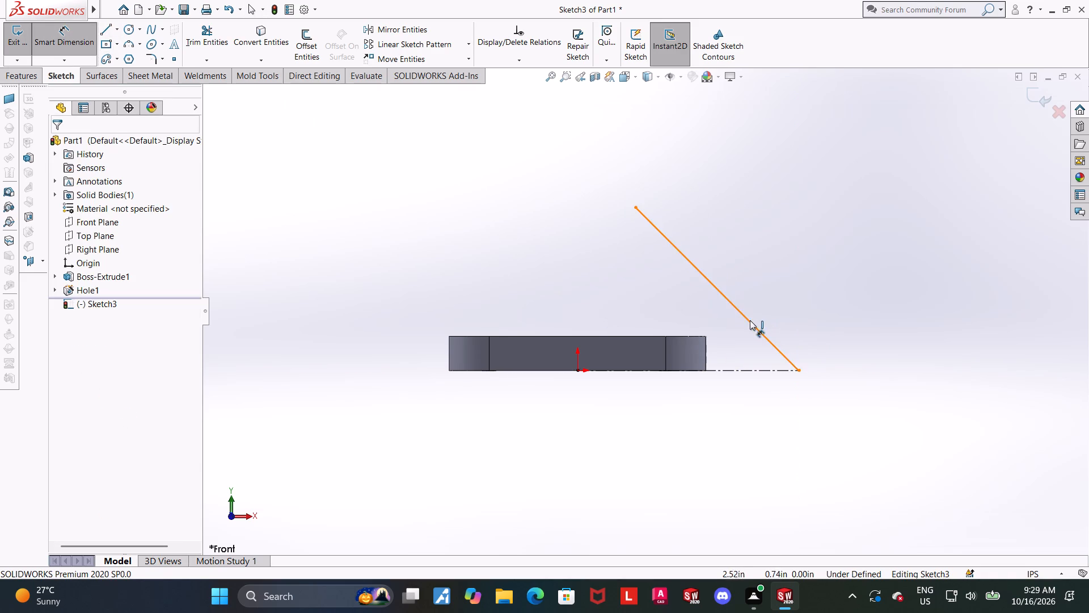
click(750, 320)
click(744, 371)
click(736, 347)
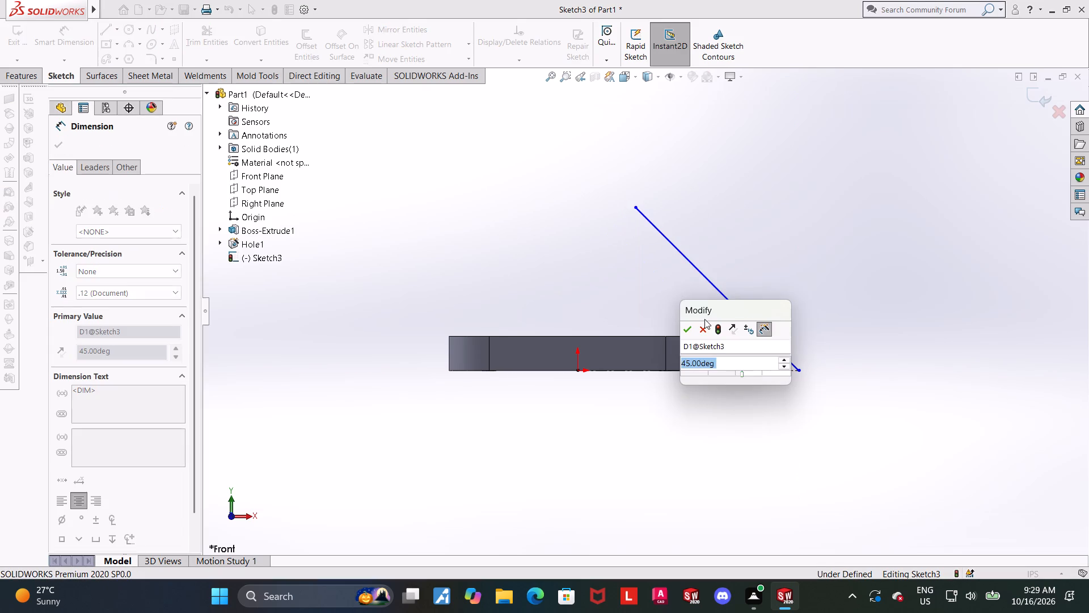
click(687, 325)
click(924, 290)
scroll(861, 300, up, 1)
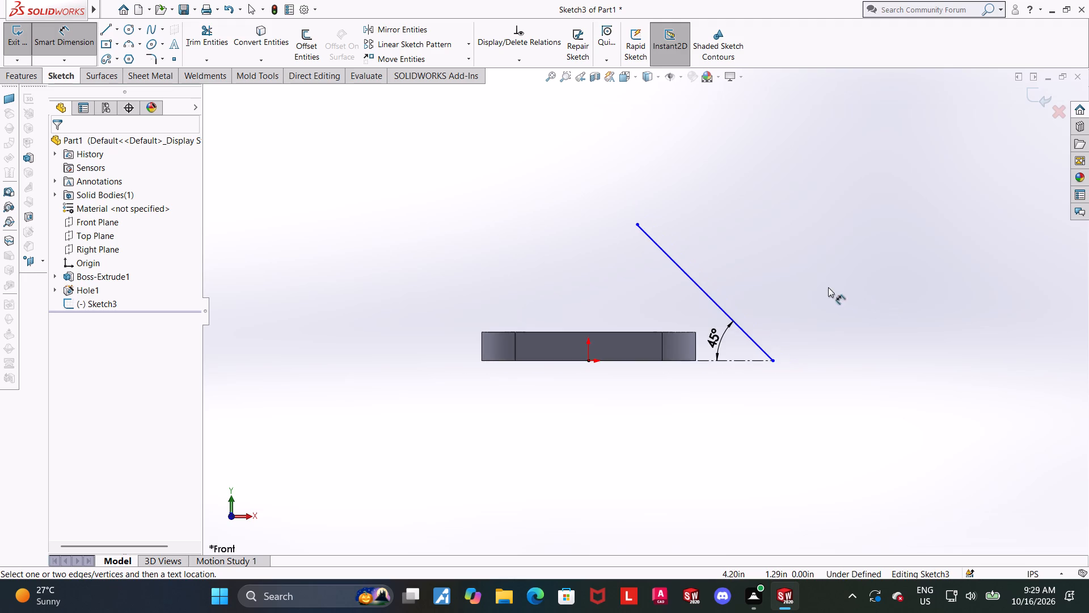
scroll(828, 287, down, 2)
key(Escape)
Convert the angled solid line to construction geometry.
click(650, 318)
click(698, 287)
key(Escape)
scroll(705, 316, up, 2)
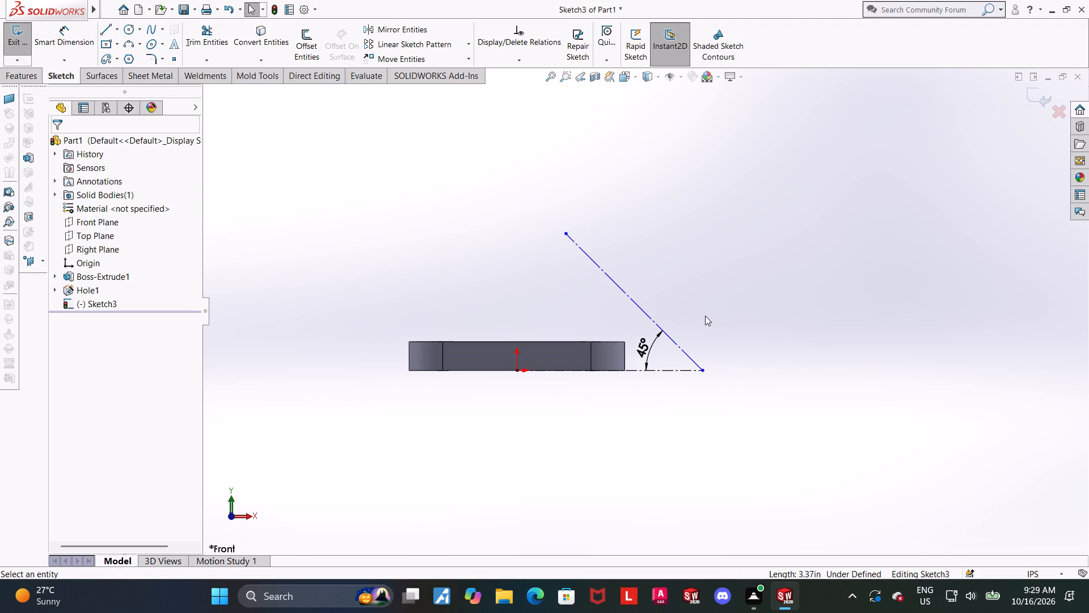
scroll(554, 270, down, 2)
key(Escape)
Dimension the angled construction line's length at 4.88 in between its two endpoints.
click(62, 46)
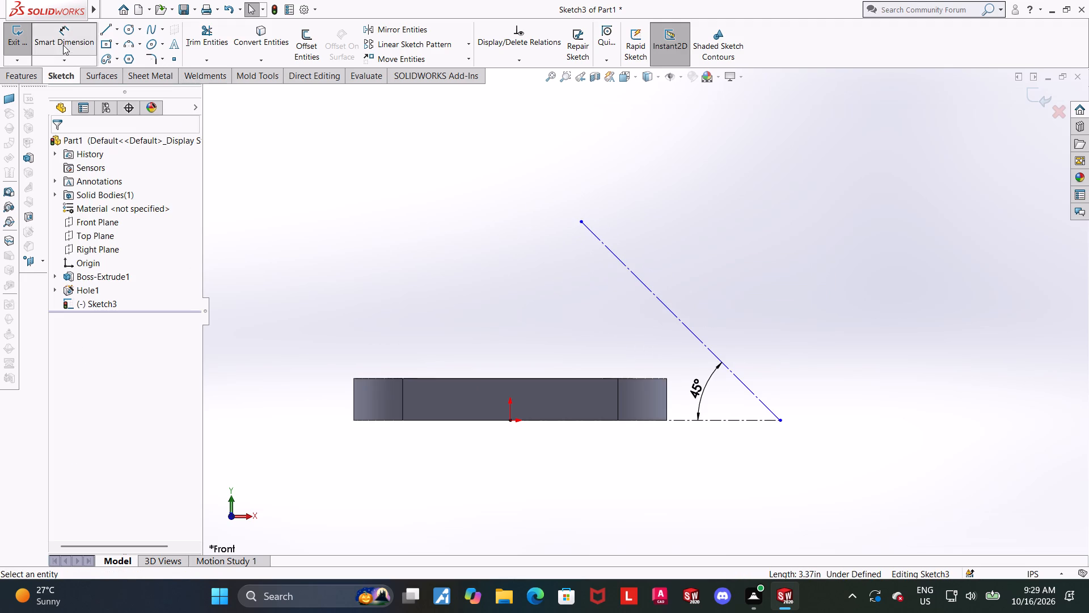
click(582, 221)
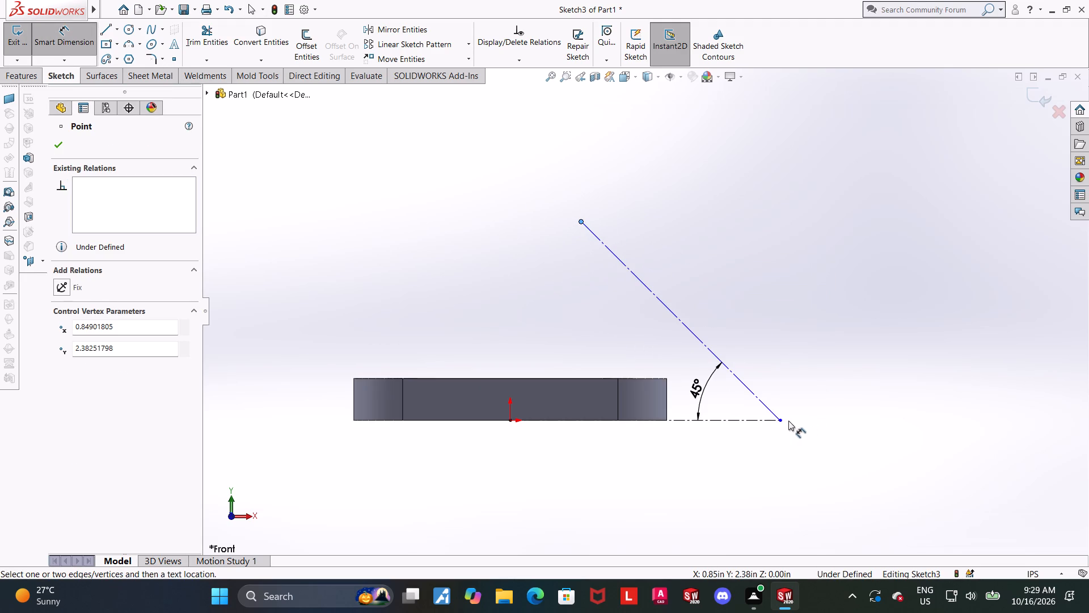
click(782, 420)
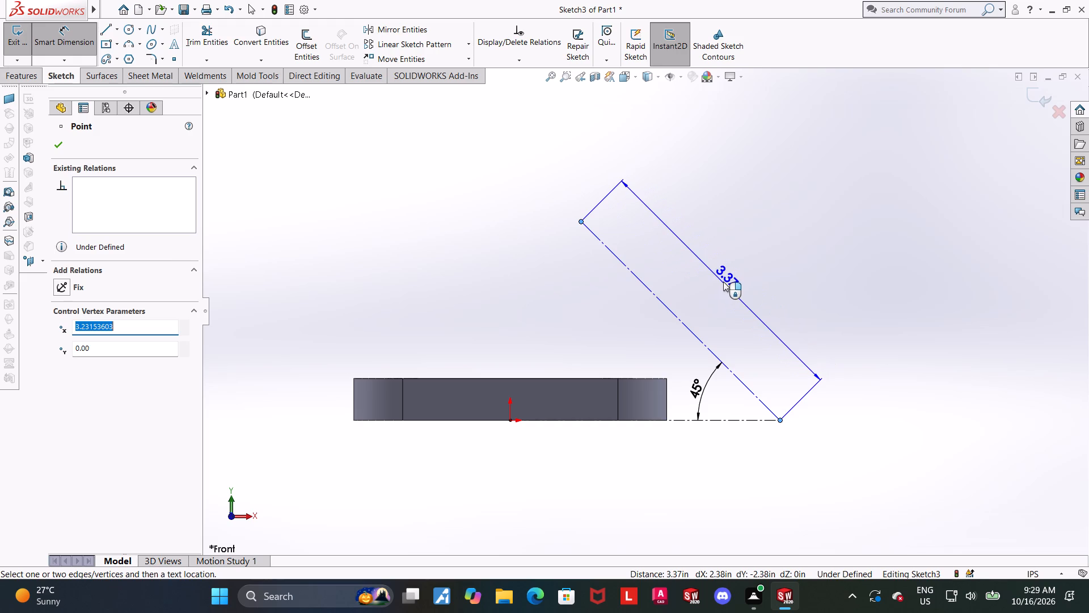
click(723, 282)
text(4.88)
key(Return)
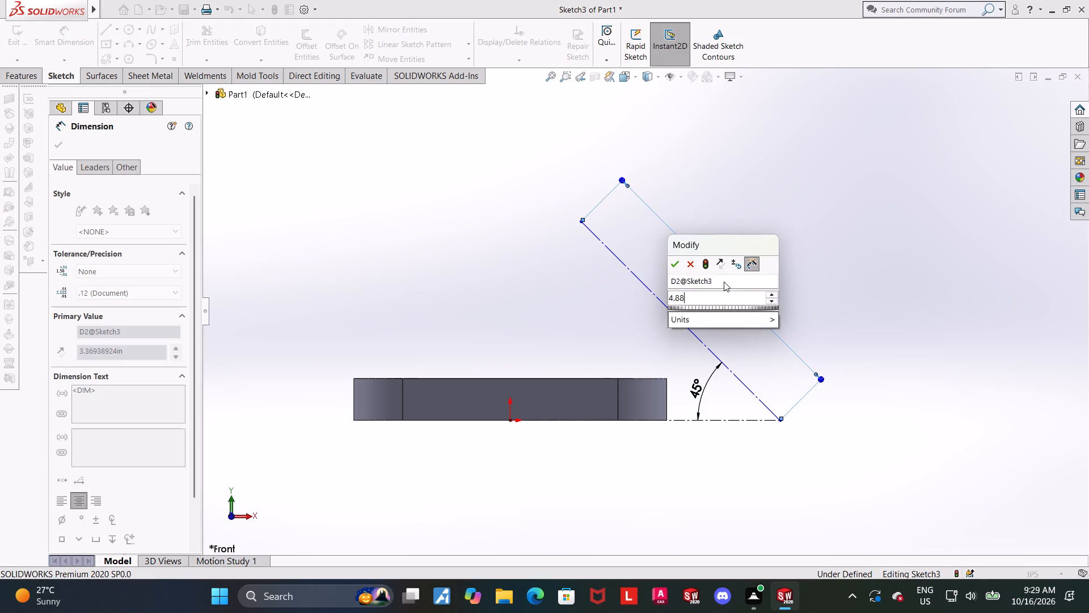
key(Escape)
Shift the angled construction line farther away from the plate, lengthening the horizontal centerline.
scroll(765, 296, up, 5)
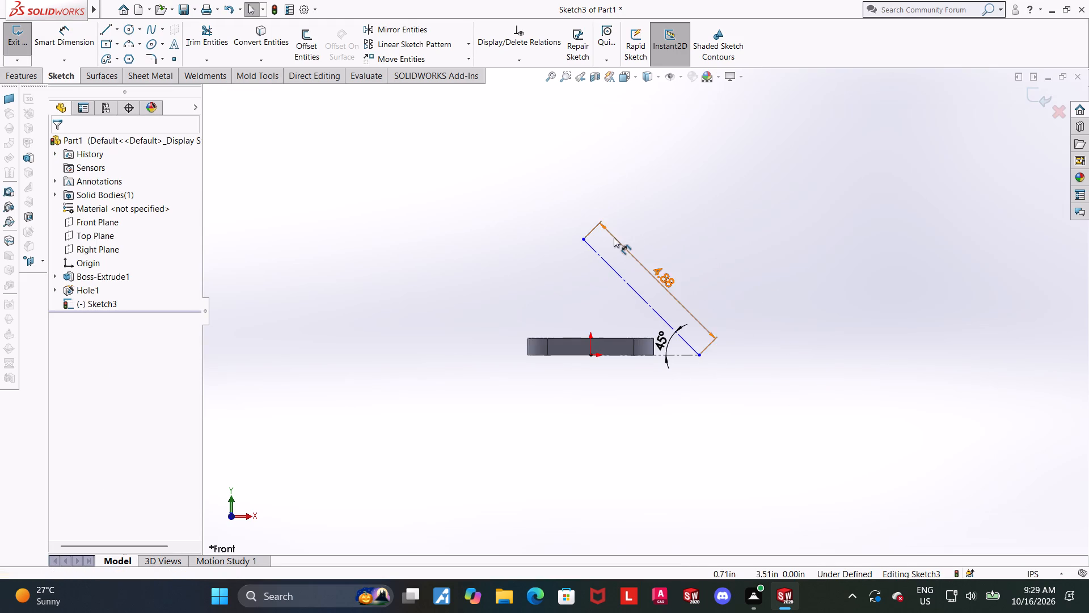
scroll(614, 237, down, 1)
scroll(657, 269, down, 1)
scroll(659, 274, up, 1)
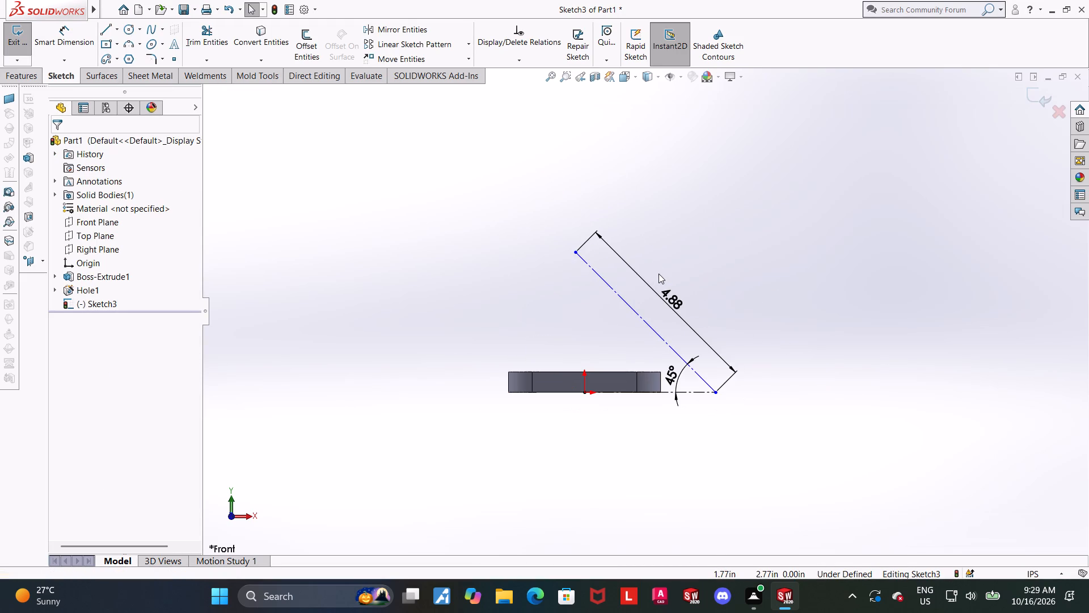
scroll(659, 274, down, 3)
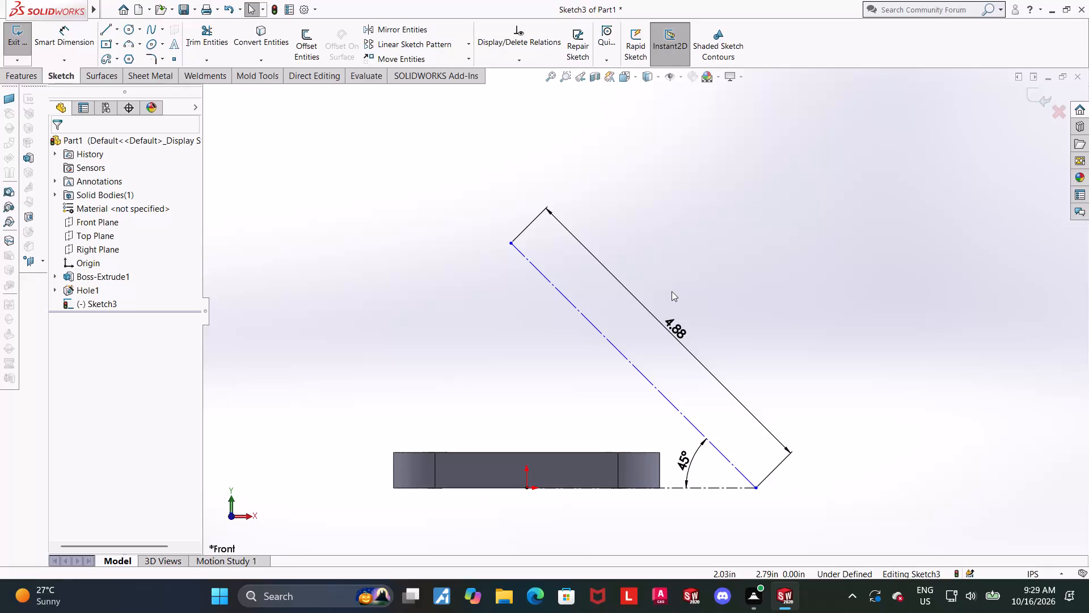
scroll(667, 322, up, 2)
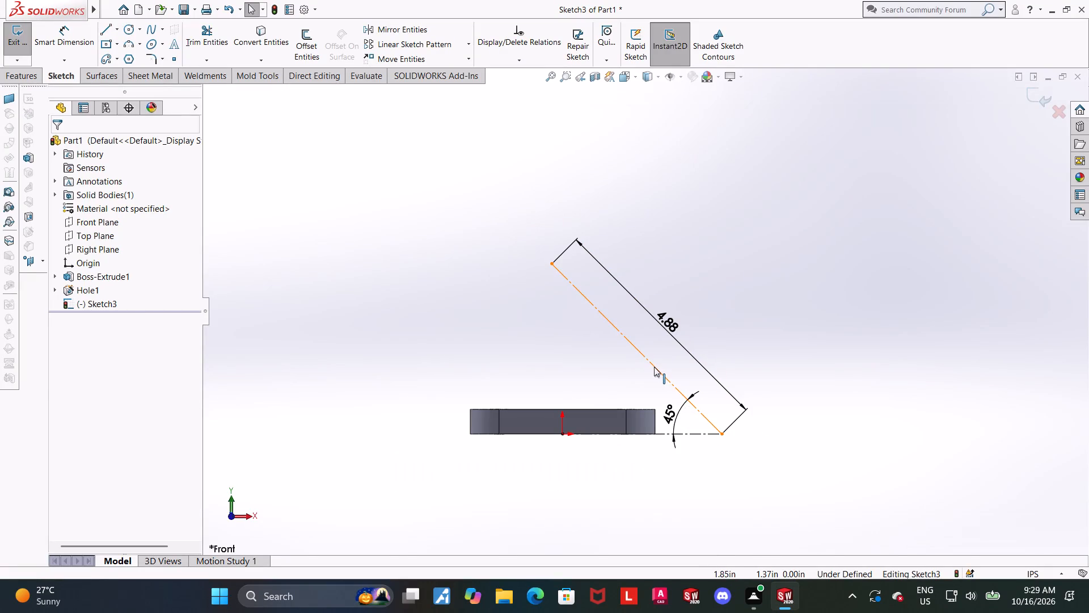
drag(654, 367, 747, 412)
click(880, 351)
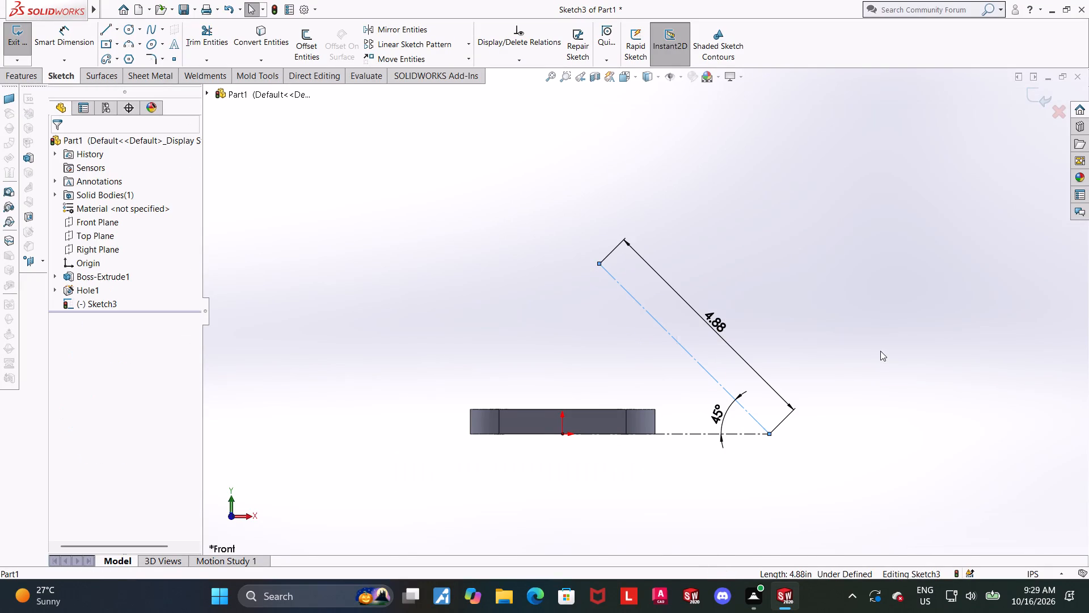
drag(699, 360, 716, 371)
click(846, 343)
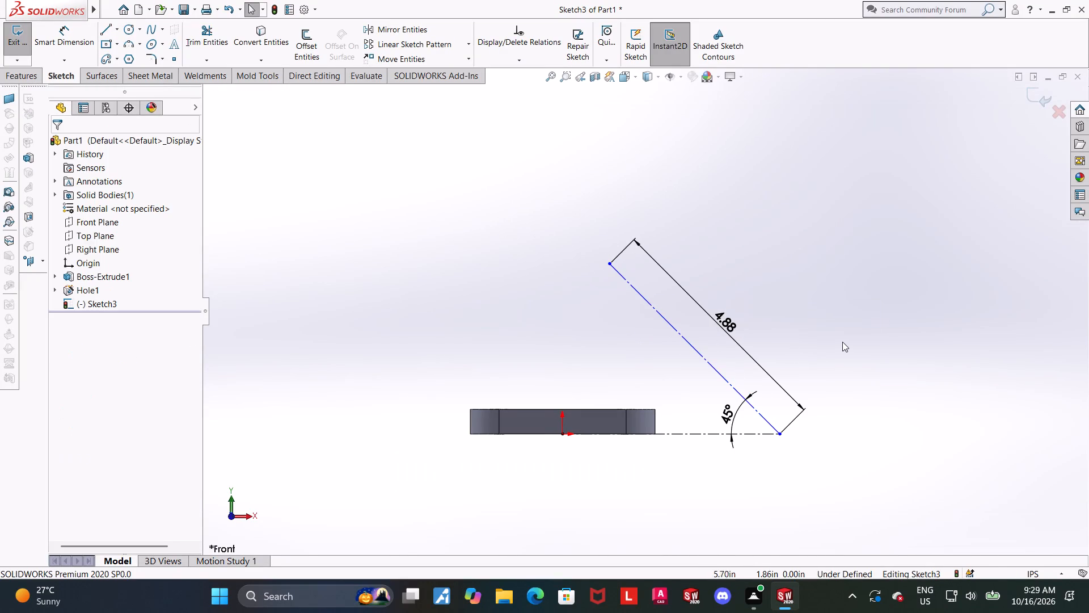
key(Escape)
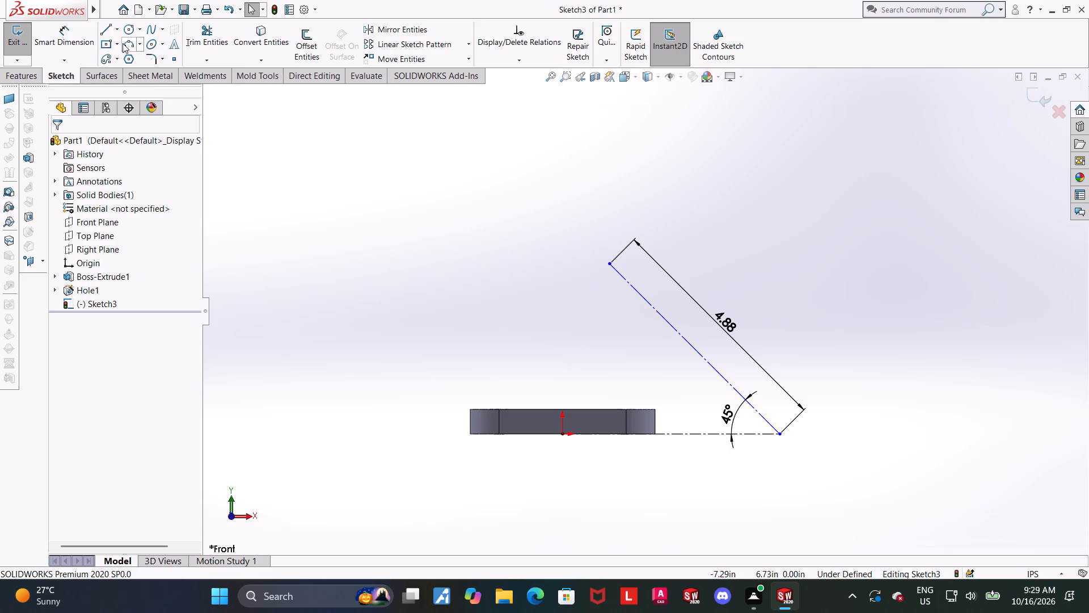
Sketch a three-point arc from the origin to the upper end of the angled line, bowing away from that line.
click(138, 44)
click(129, 43)
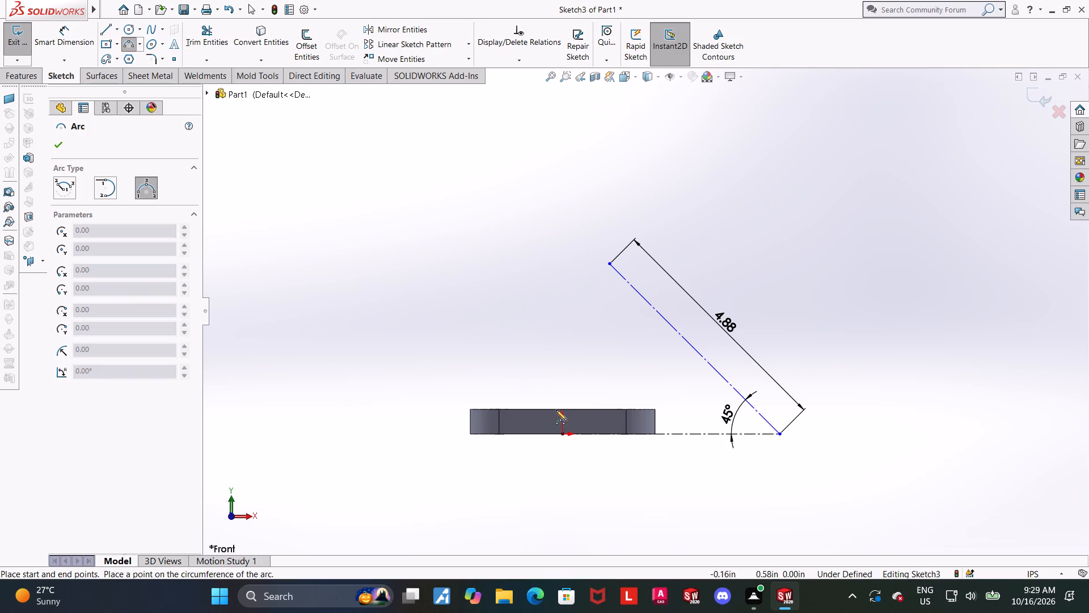
click(563, 434)
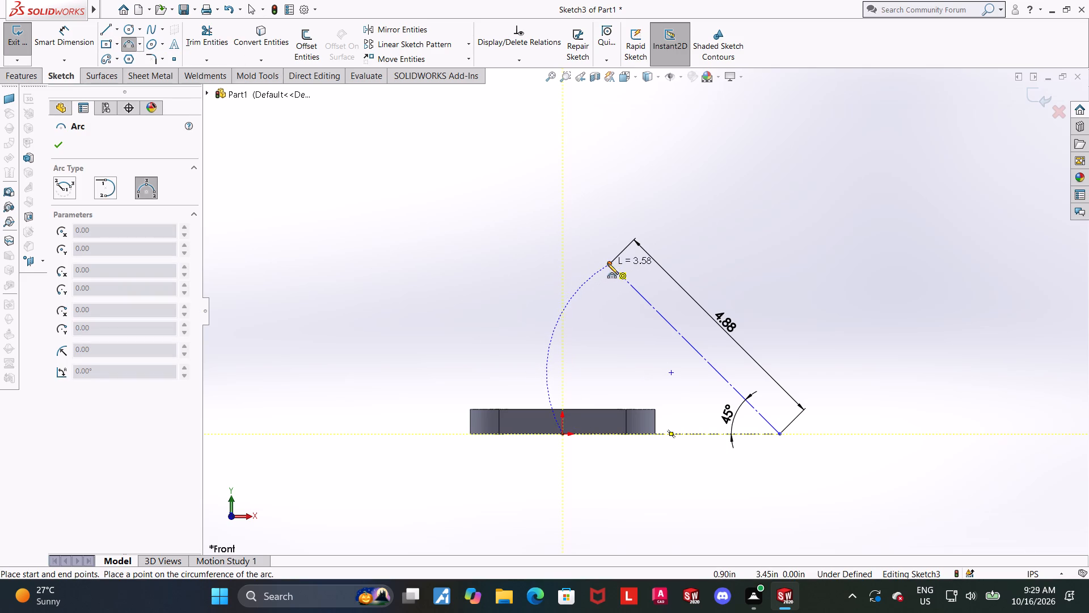
click(607, 263)
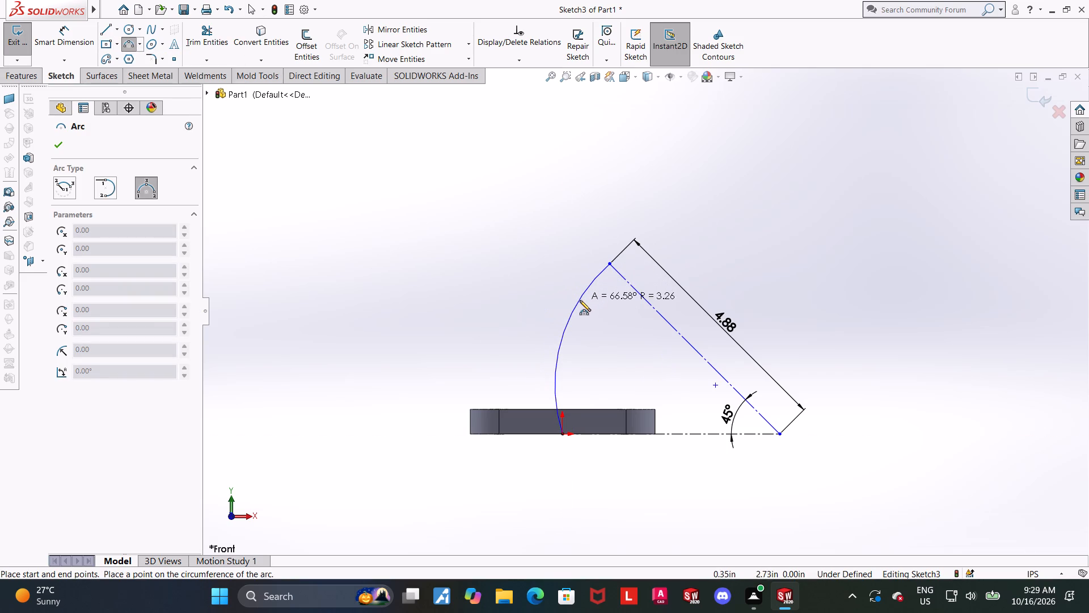
click(578, 305)
key(Escape)
key(Escape)
Merge the arc's center point with the shared outer endpoint of the horizontal and angled construction lines.
click(730, 391)
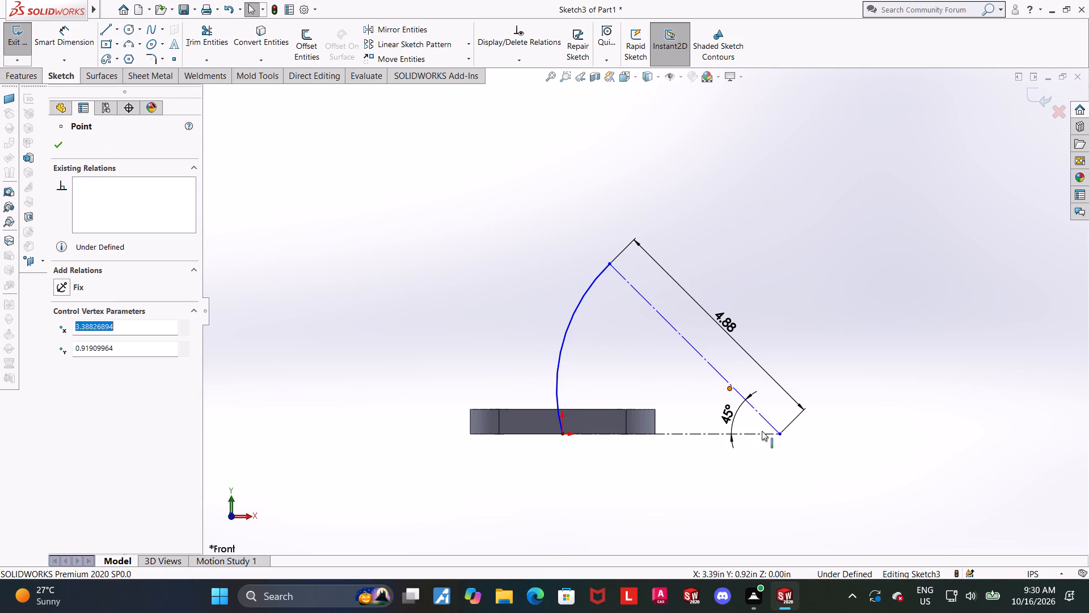
ctrl+click(780, 434)
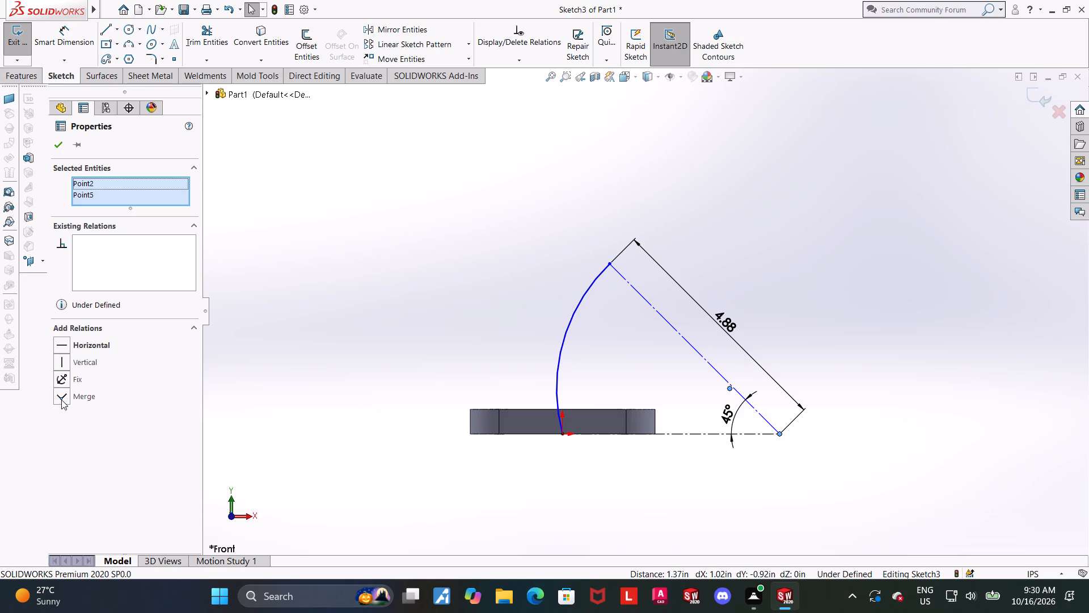
click(61, 400)
click(851, 312)
scroll(842, 313, up, 2)
scroll(711, 318, down, 1)
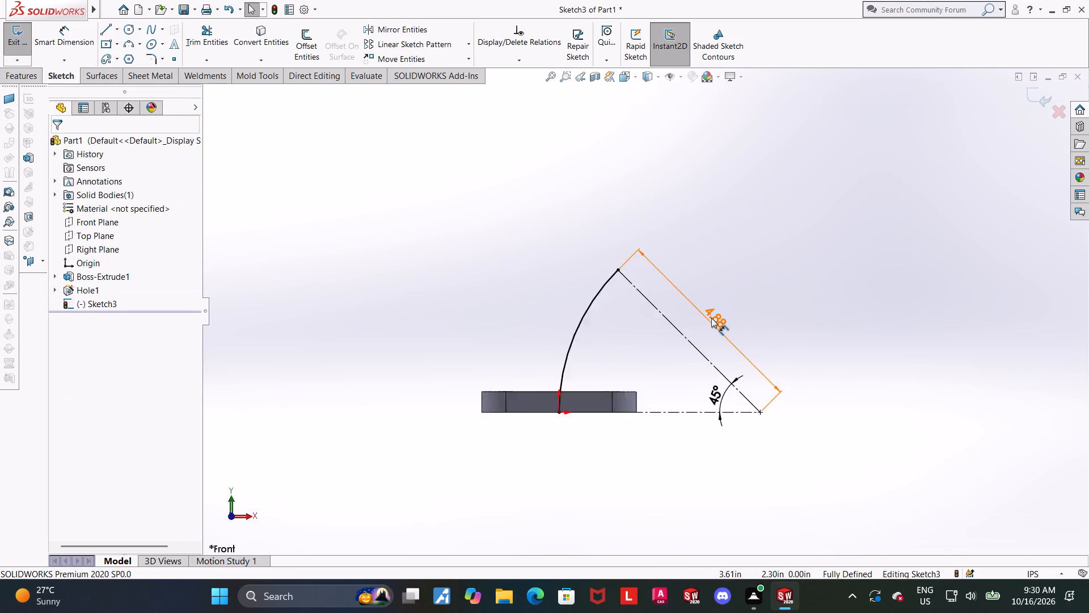
scroll(711, 318, down, 1)
key(Escape)
Convert the arc to construction geometry.
click(558, 306)
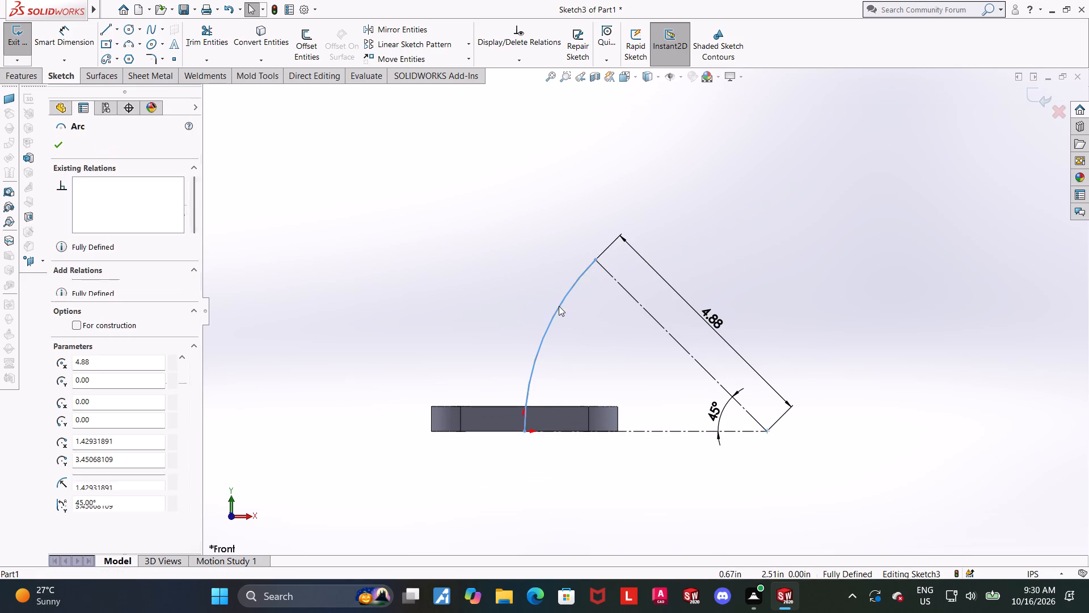
click(607, 274)
key(Escape)
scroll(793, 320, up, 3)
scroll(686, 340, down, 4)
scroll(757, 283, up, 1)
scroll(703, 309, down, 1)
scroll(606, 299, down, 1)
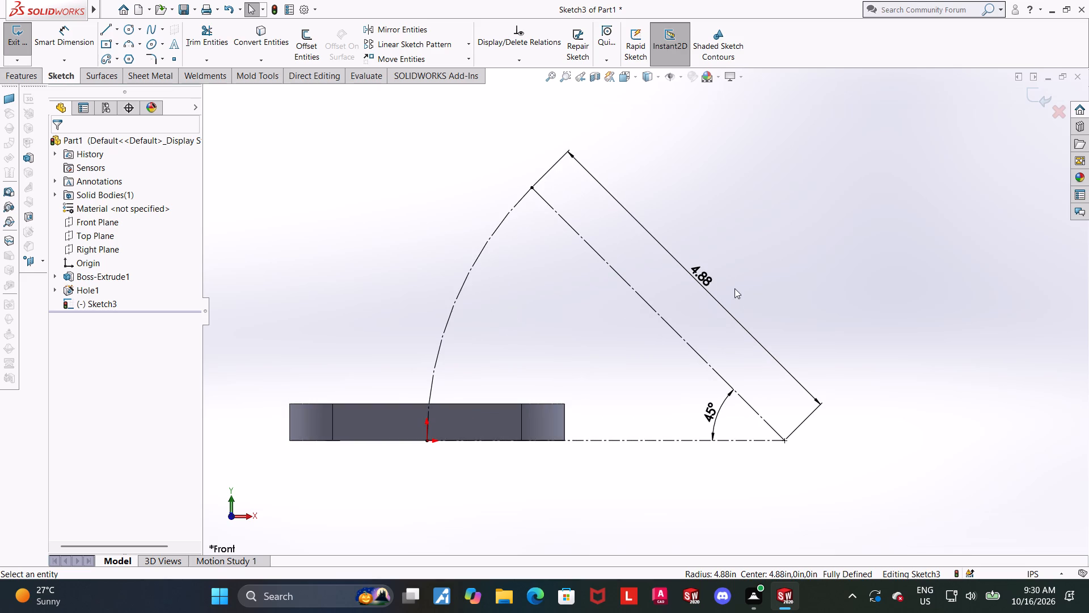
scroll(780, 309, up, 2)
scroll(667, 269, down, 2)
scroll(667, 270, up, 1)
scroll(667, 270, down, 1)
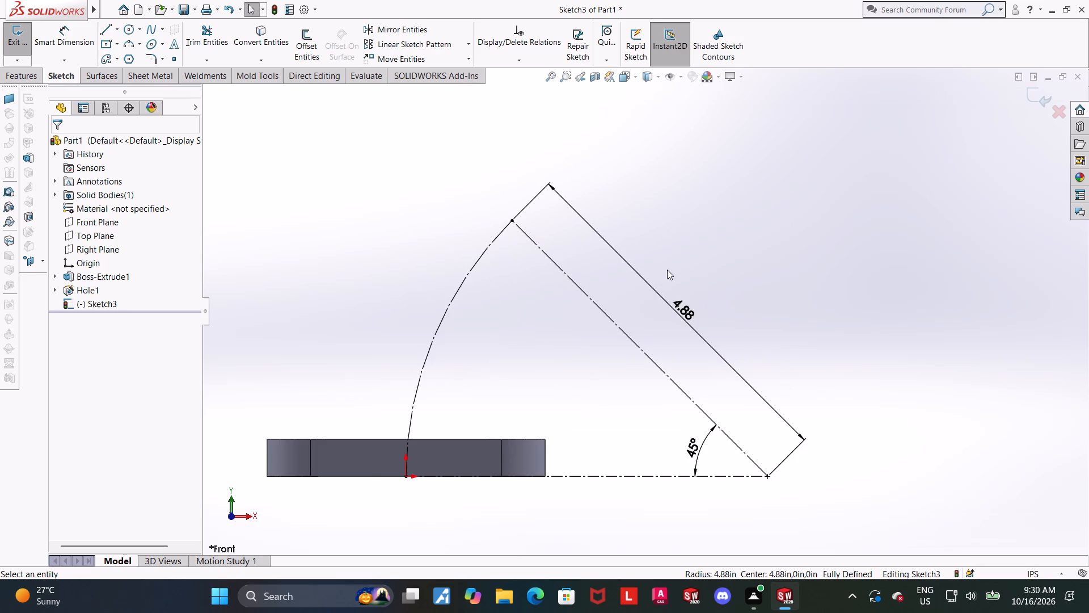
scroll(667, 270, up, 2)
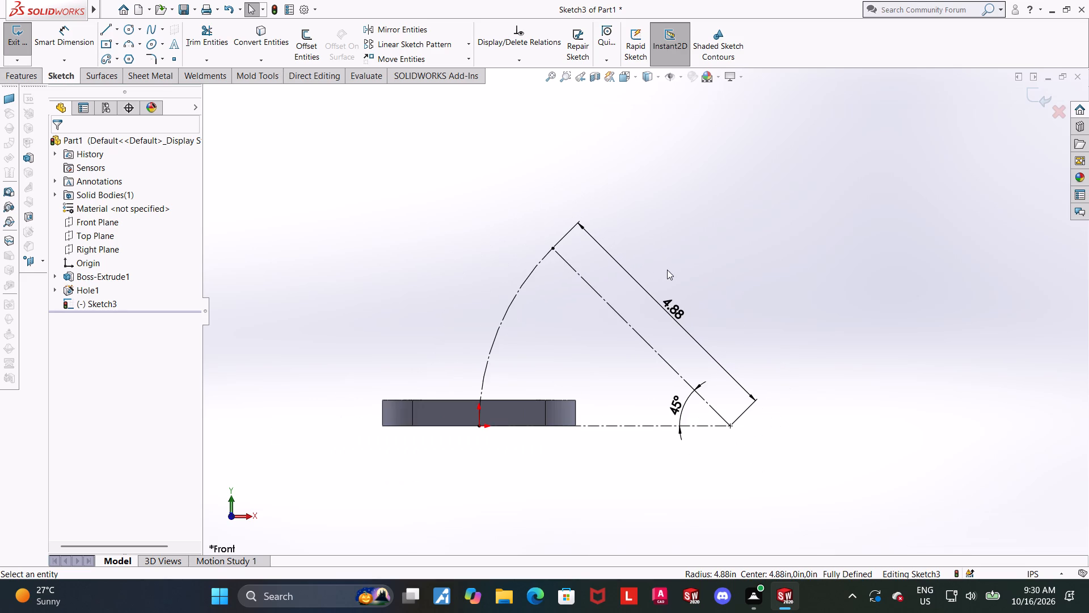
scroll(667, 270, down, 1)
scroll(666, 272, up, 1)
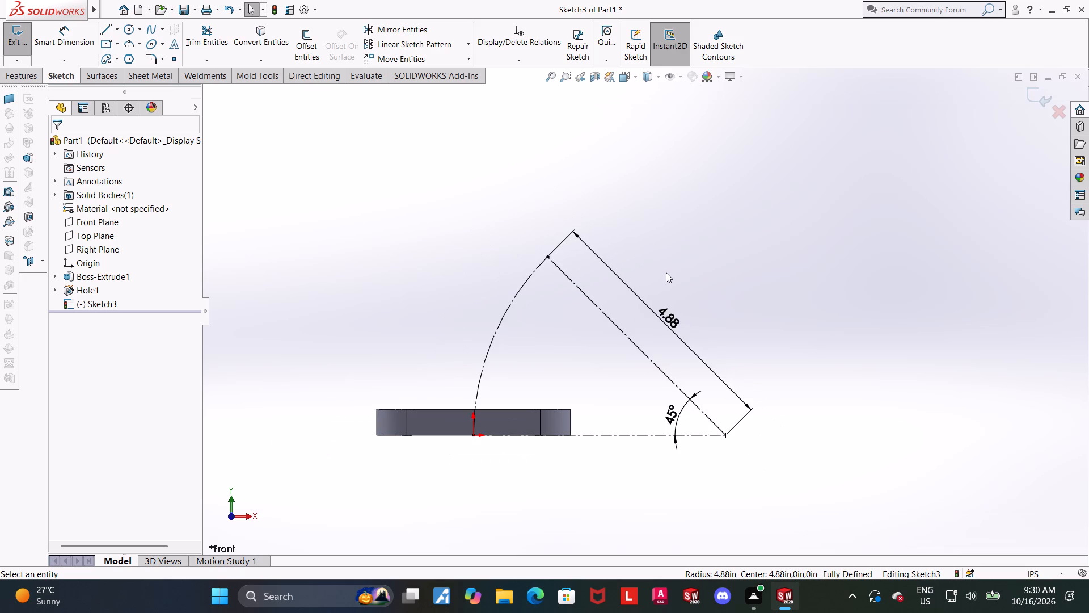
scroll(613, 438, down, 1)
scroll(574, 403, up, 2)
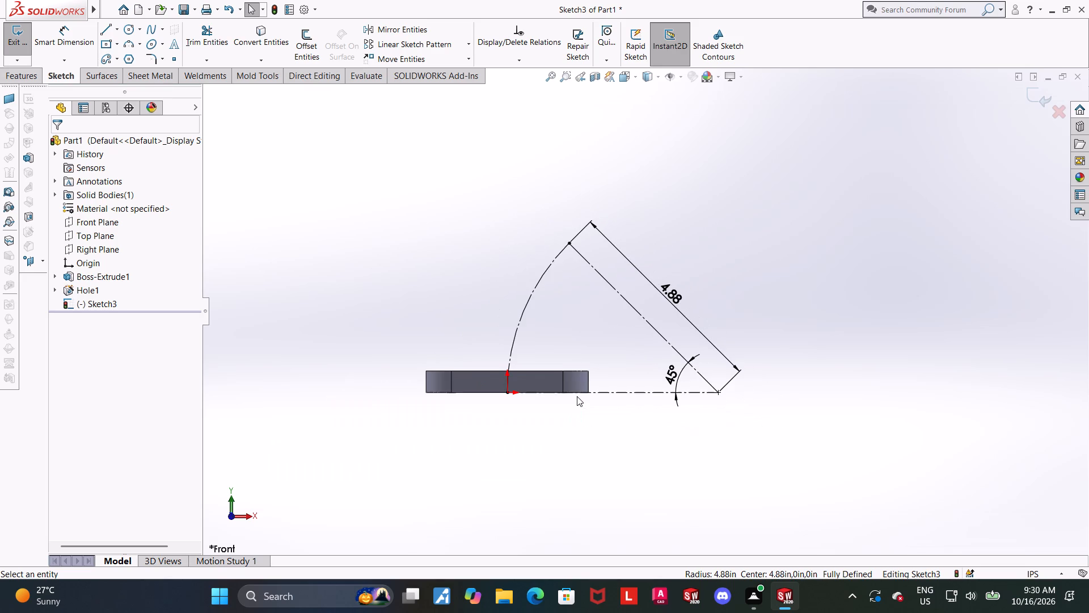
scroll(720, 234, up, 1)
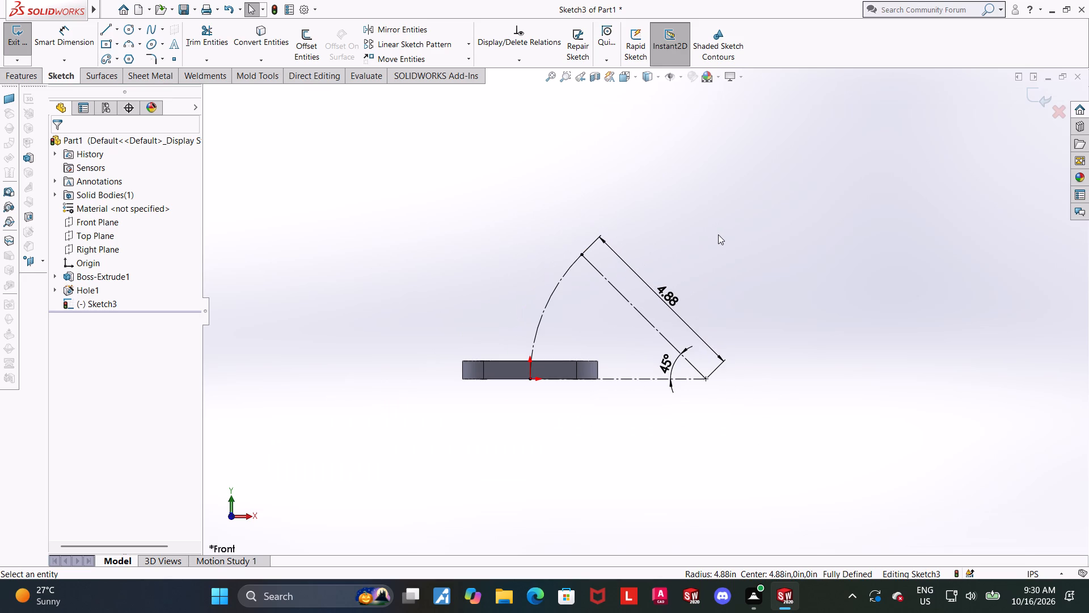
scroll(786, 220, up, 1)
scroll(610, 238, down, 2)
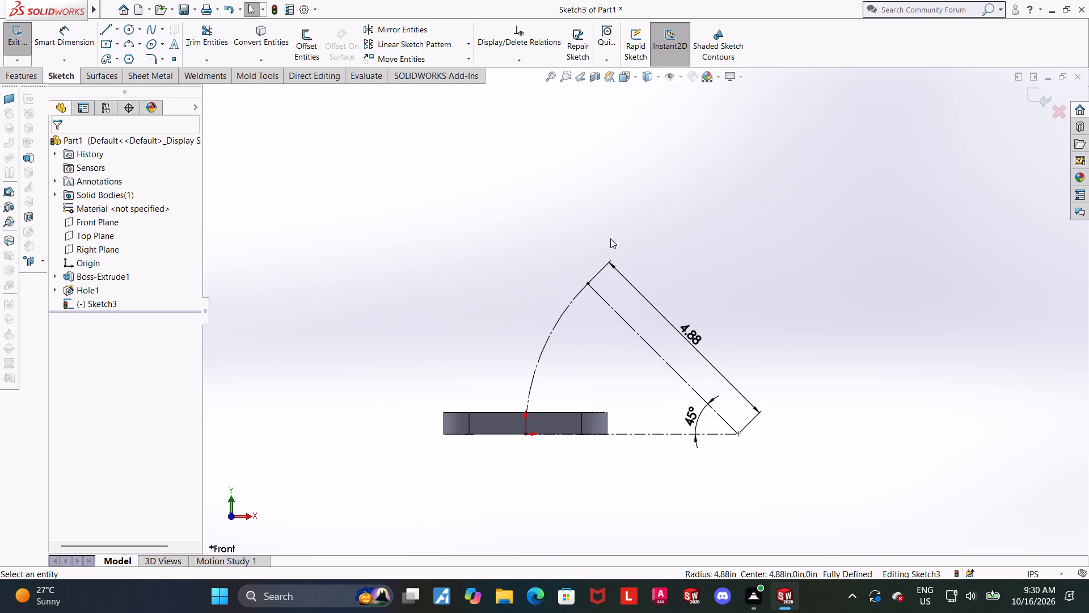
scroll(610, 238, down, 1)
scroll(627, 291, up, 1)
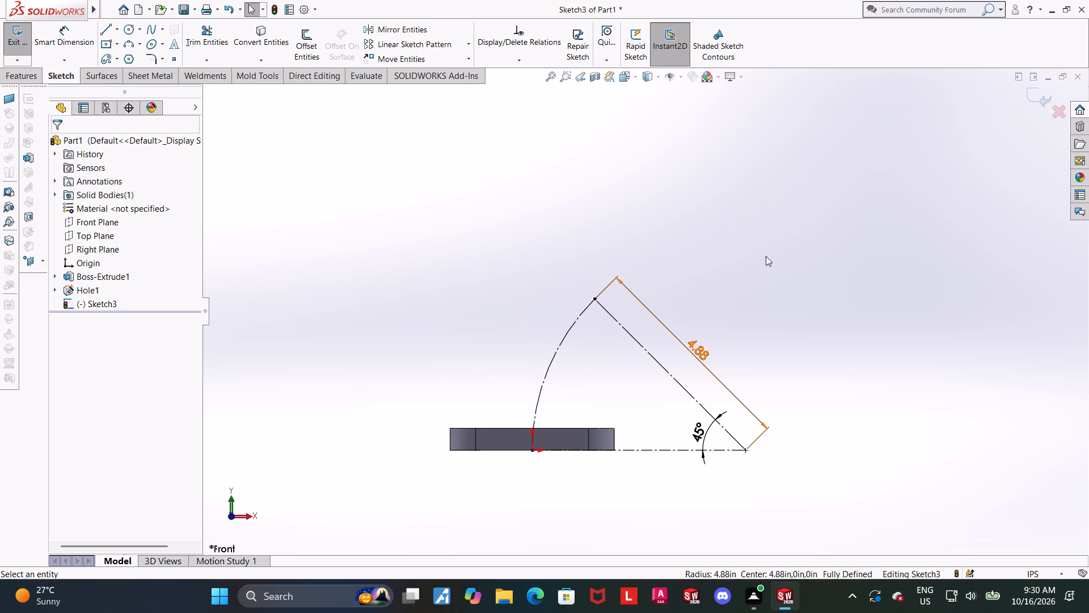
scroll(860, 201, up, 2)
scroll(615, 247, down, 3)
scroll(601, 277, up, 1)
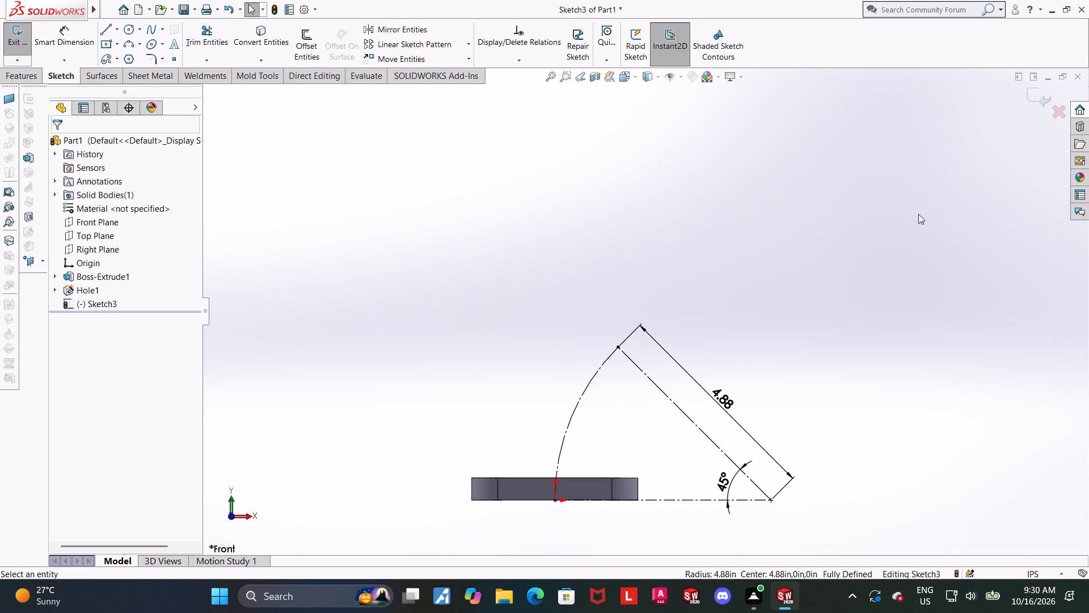
Finish the Front Plane sketch and return to the part.
click(1038, 104)
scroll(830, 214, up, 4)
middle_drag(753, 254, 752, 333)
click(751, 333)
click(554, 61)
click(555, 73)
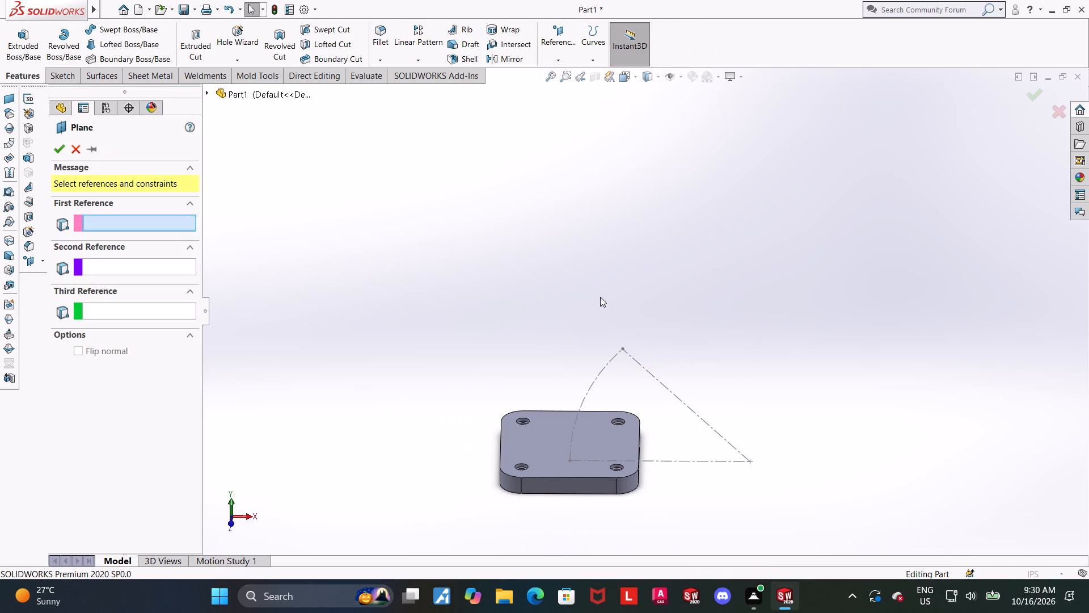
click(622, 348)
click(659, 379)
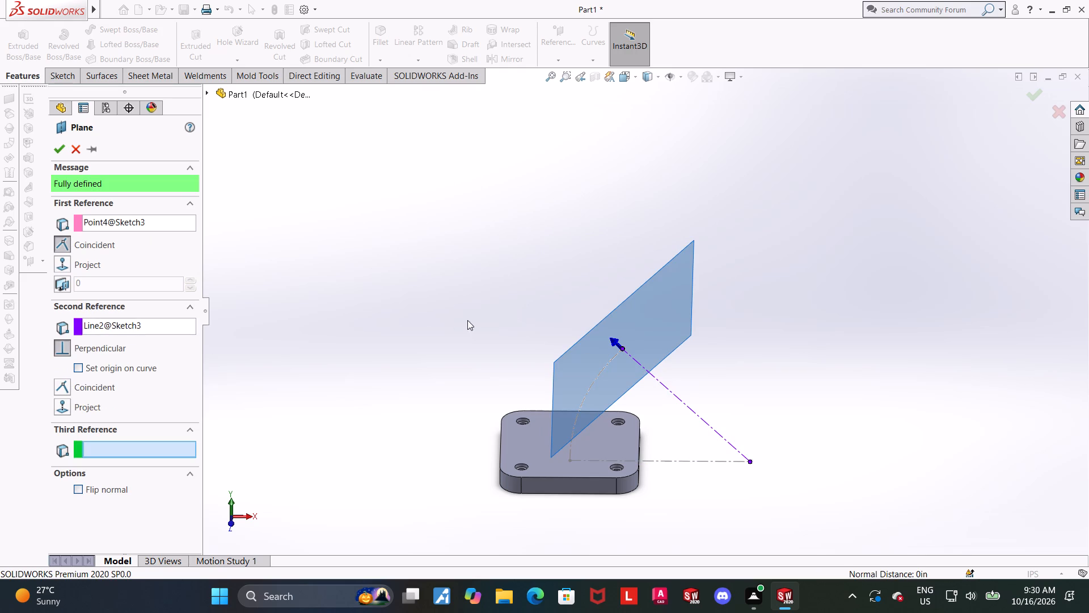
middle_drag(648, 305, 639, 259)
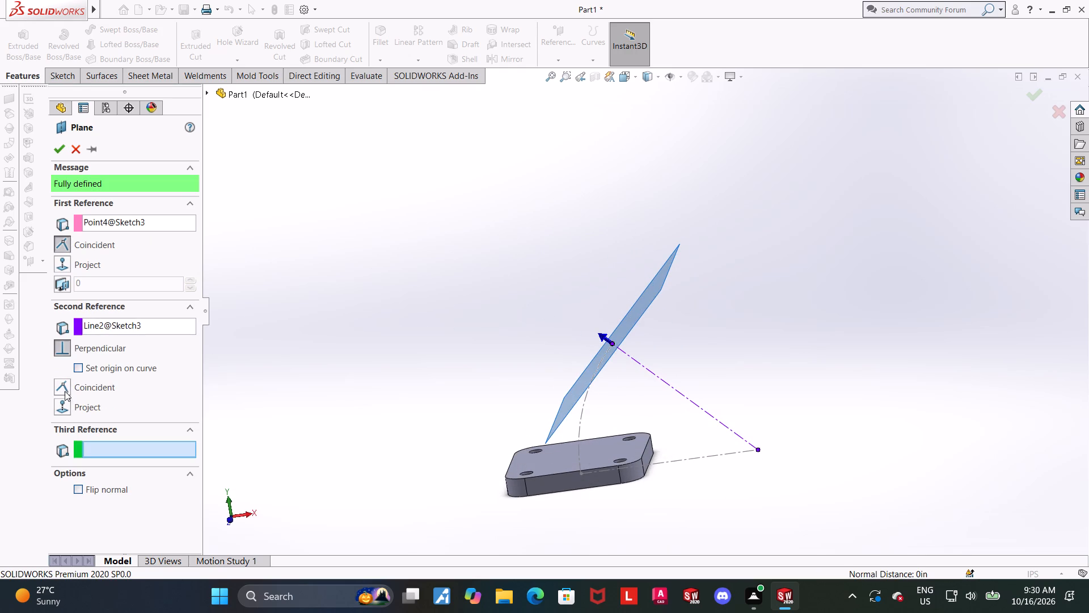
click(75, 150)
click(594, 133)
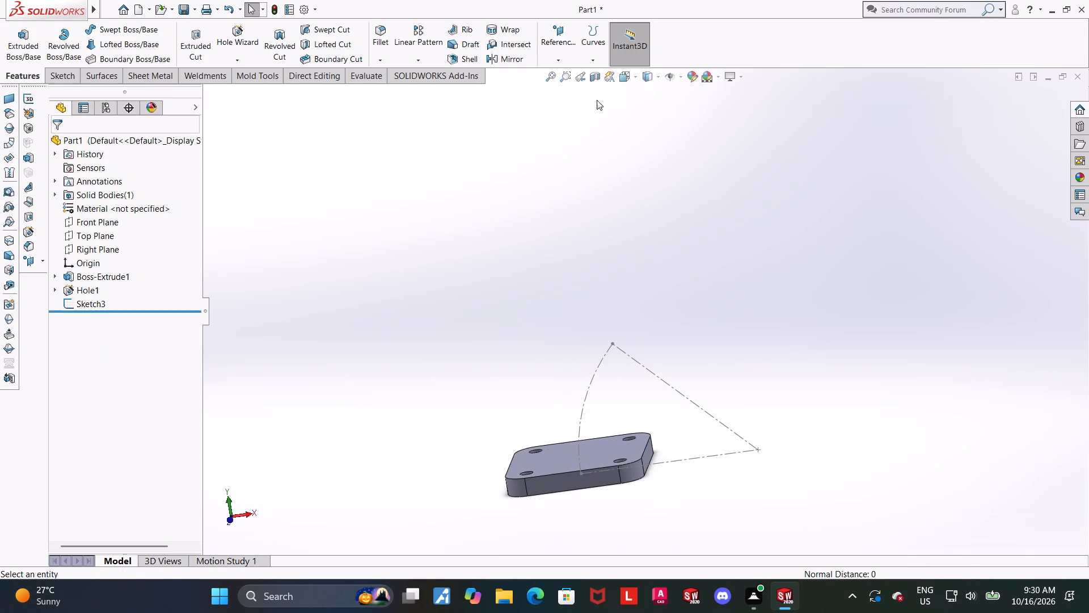
Create a reference plane perpendicular to the construction arc and coincident with the arc's upper endpoint.
click(563, 60)
click(570, 73)
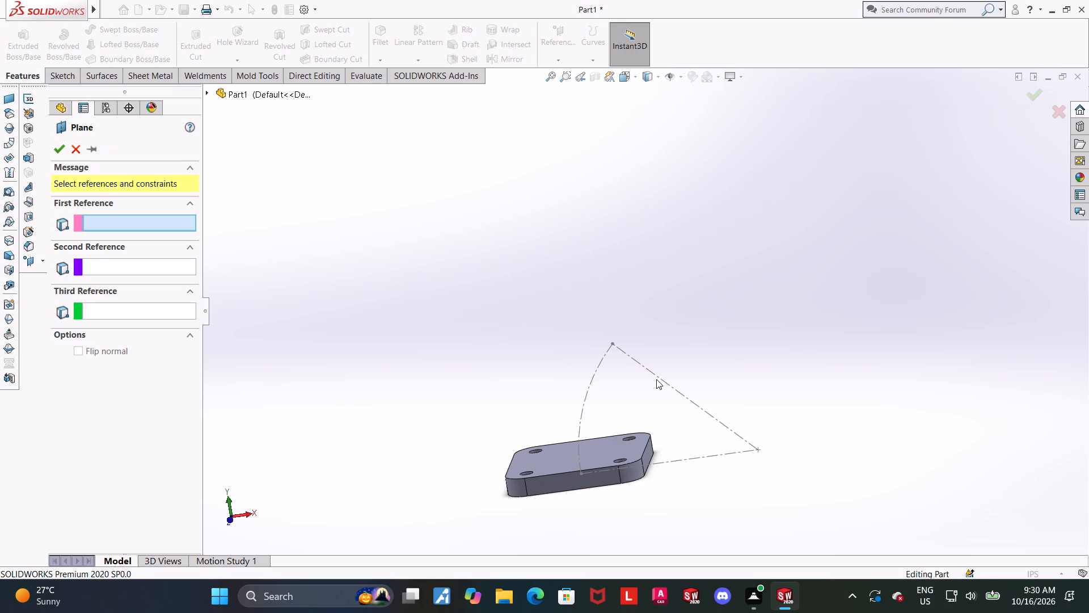
click(594, 375)
click(613, 344)
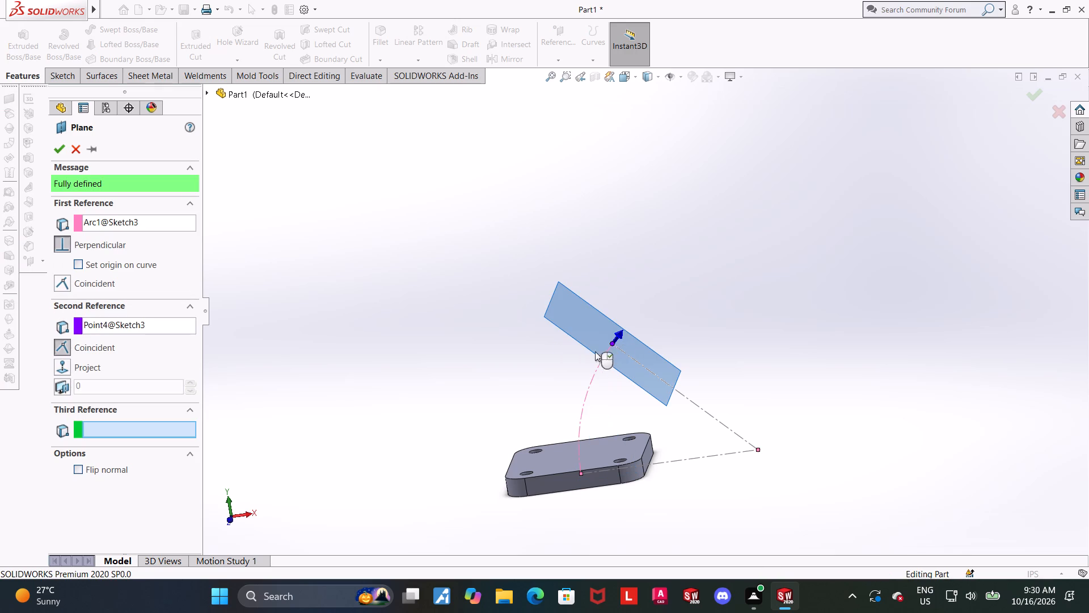
click(53, 153)
click(826, 242)
Start a new sketch on the angled plane at the arc's upper end and view it face-on.
middle_drag(773, 256, 752, 267)
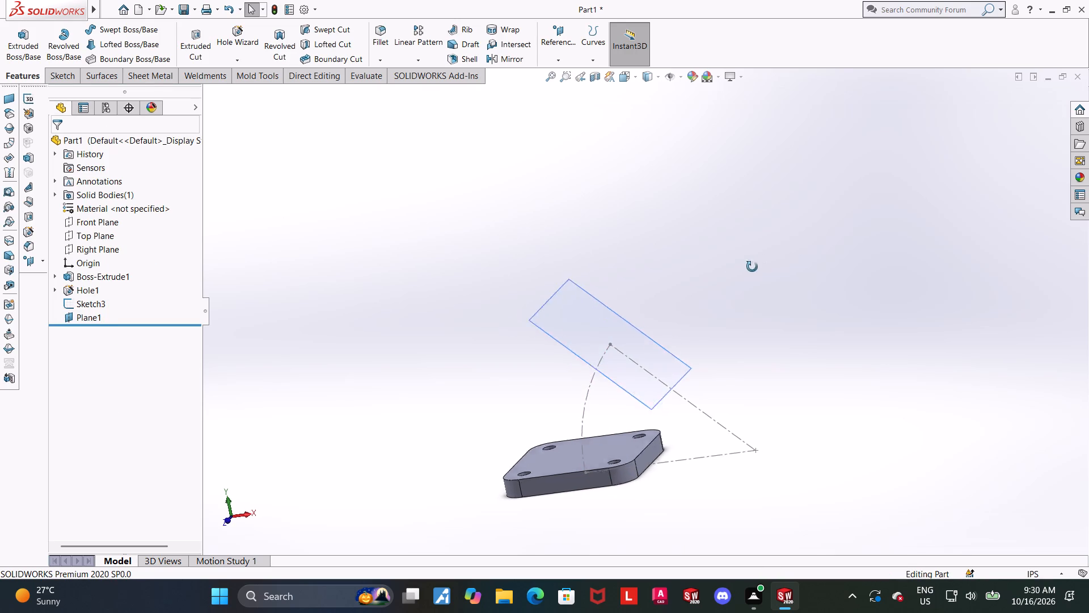
middle_drag(752, 267, 732, 334)
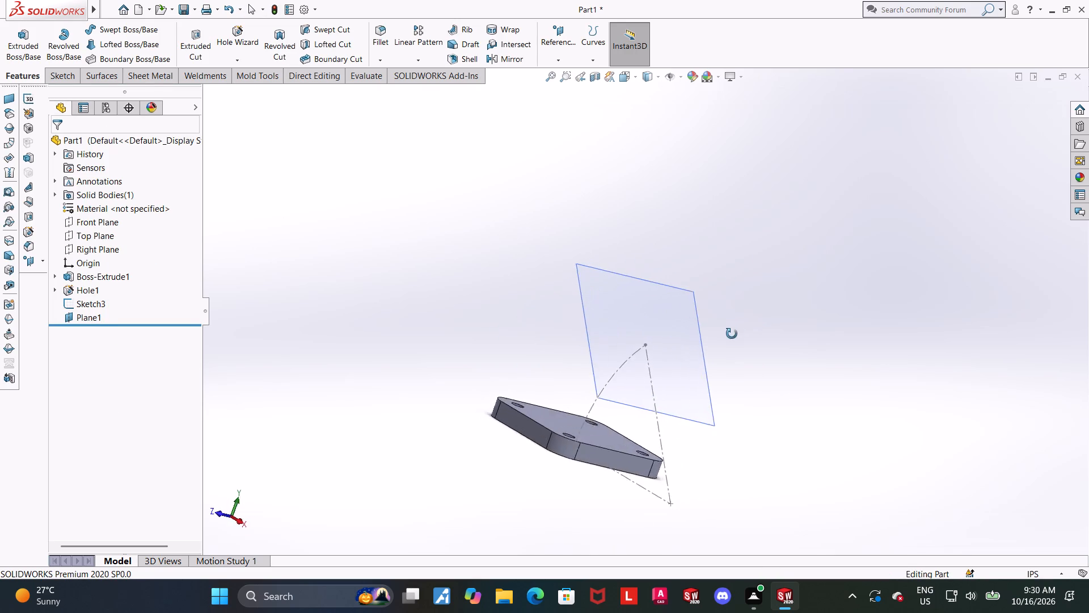
middle_drag(732, 334, 788, 347)
scroll(775, 335, down, 2)
middle_drag(756, 356, 741, 364)
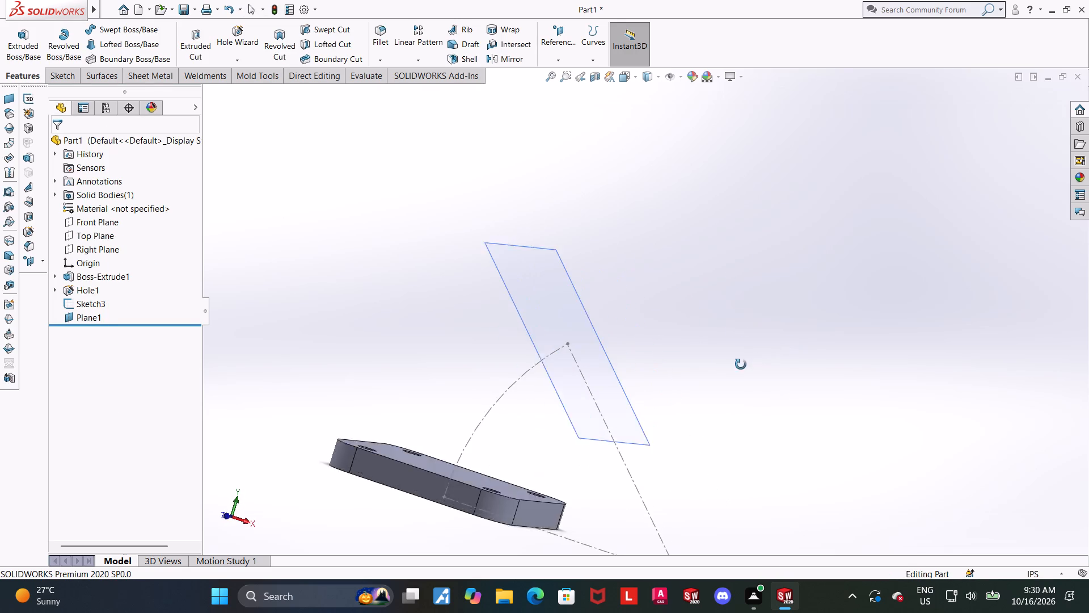
middle_drag(741, 364, 715, 419)
scroll(715, 418, up, 2)
click(586, 311)
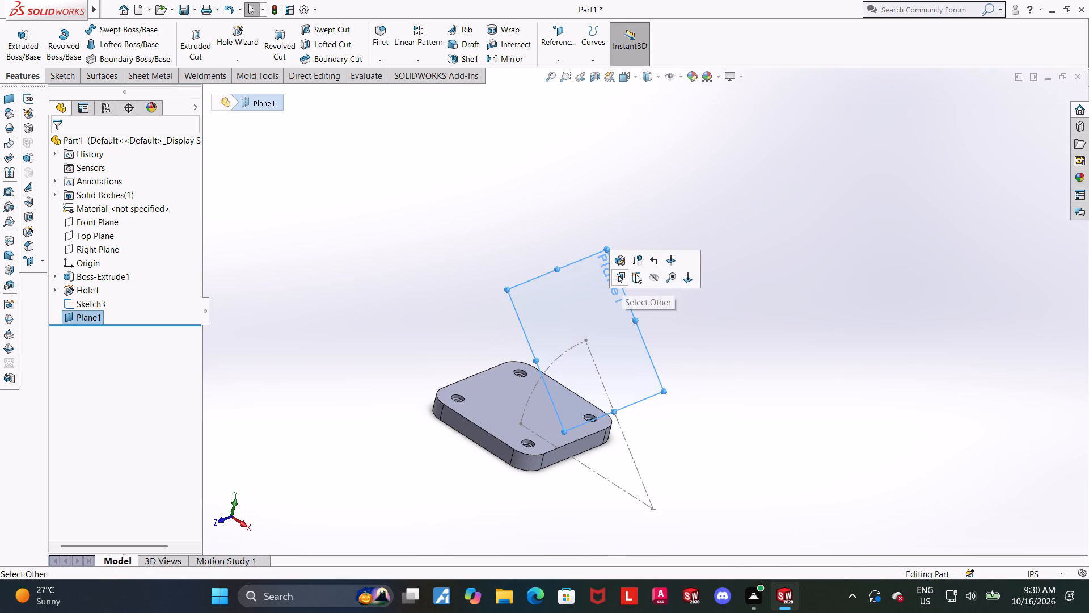
click(643, 275)
click(95, 333)
click(119, 318)
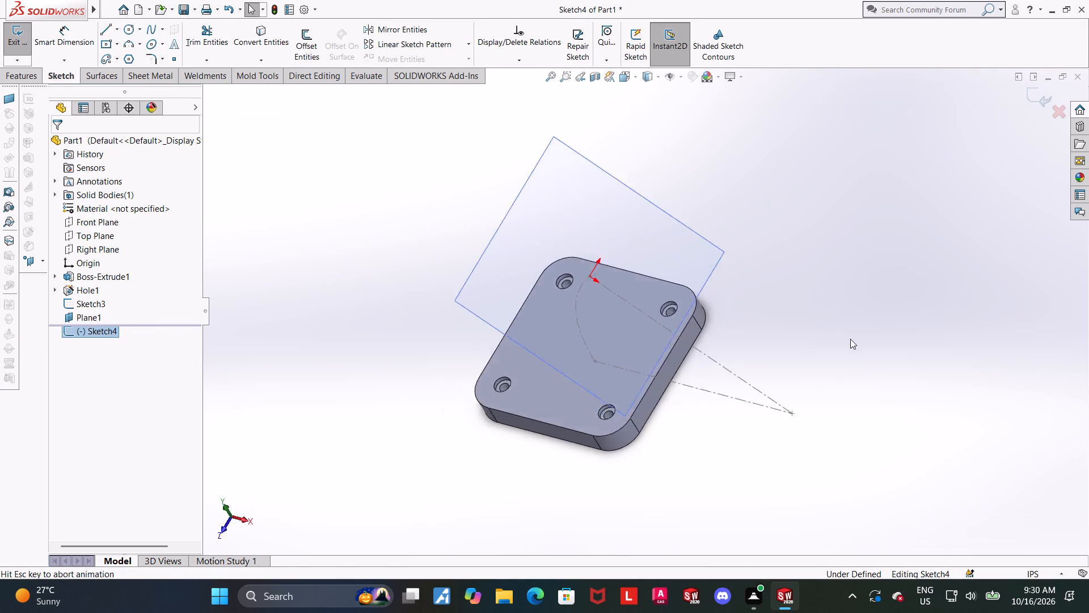
Sketch a circle about 3.35 in in diameter, centred on the sketch origin at the arc's upper endpoint.
scroll(875, 331, up, 2)
scroll(812, 306, down, 1)
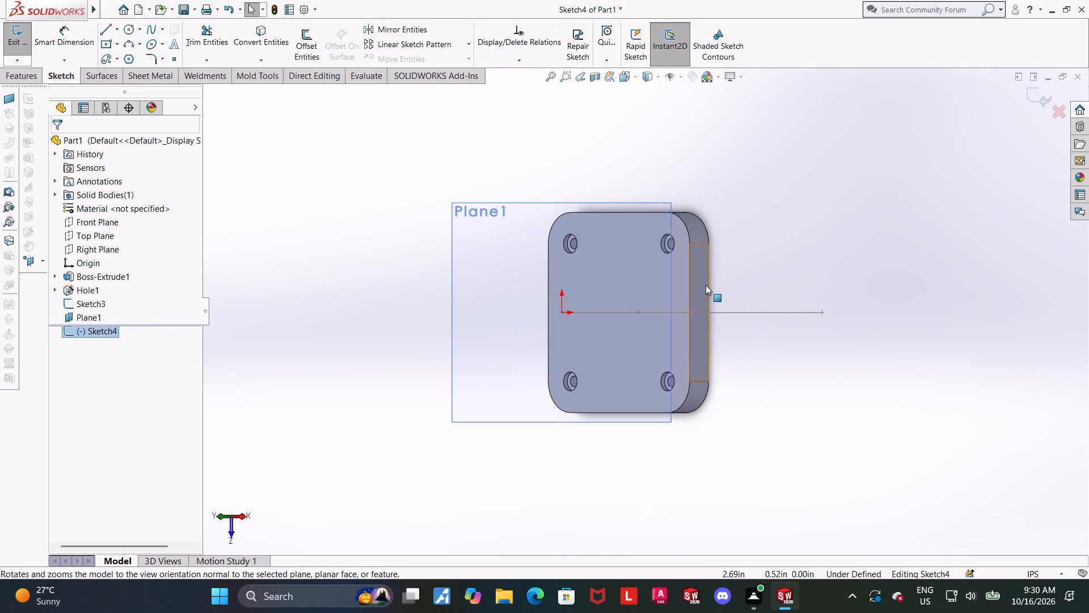
scroll(706, 285, down, 1)
scroll(833, 318, up, 1)
scroll(830, 319, down, 1)
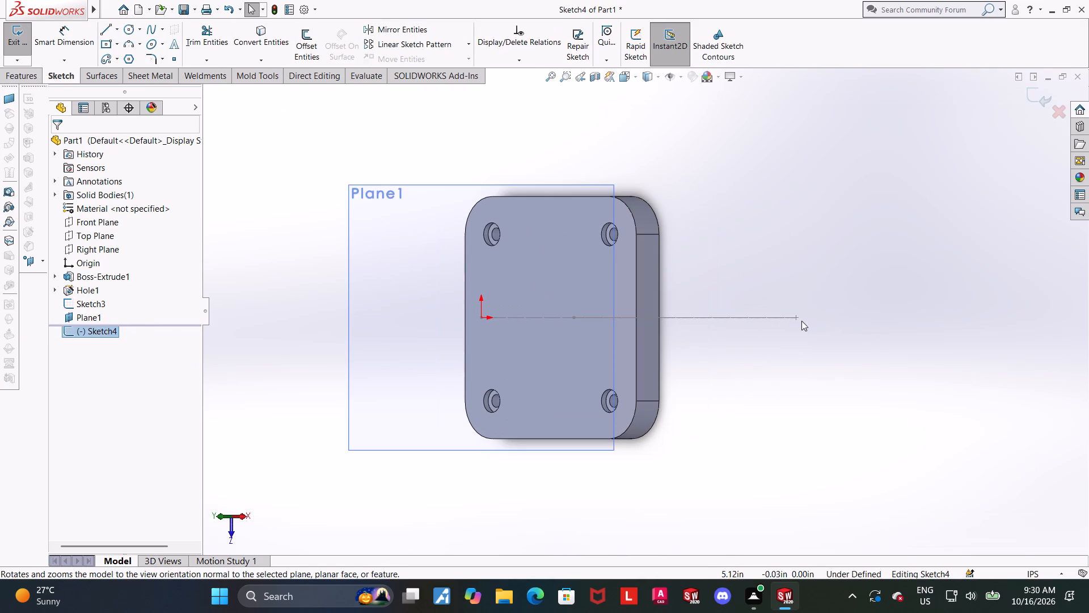
scroll(479, 314, down, 1)
click(126, 27)
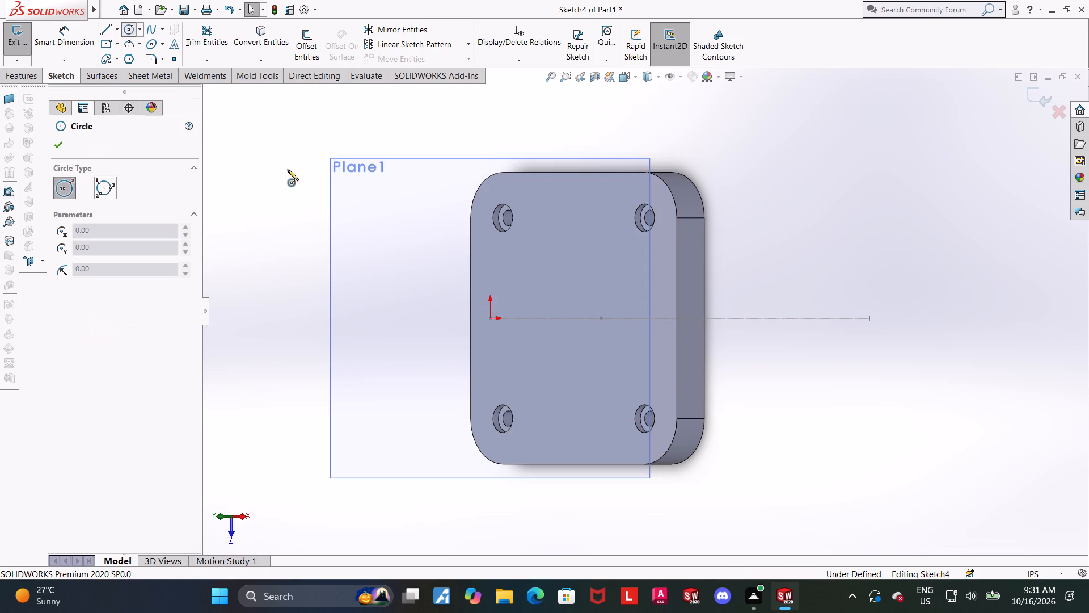
click(490, 317)
click(610, 268)
key(Escape)
key(Escape)
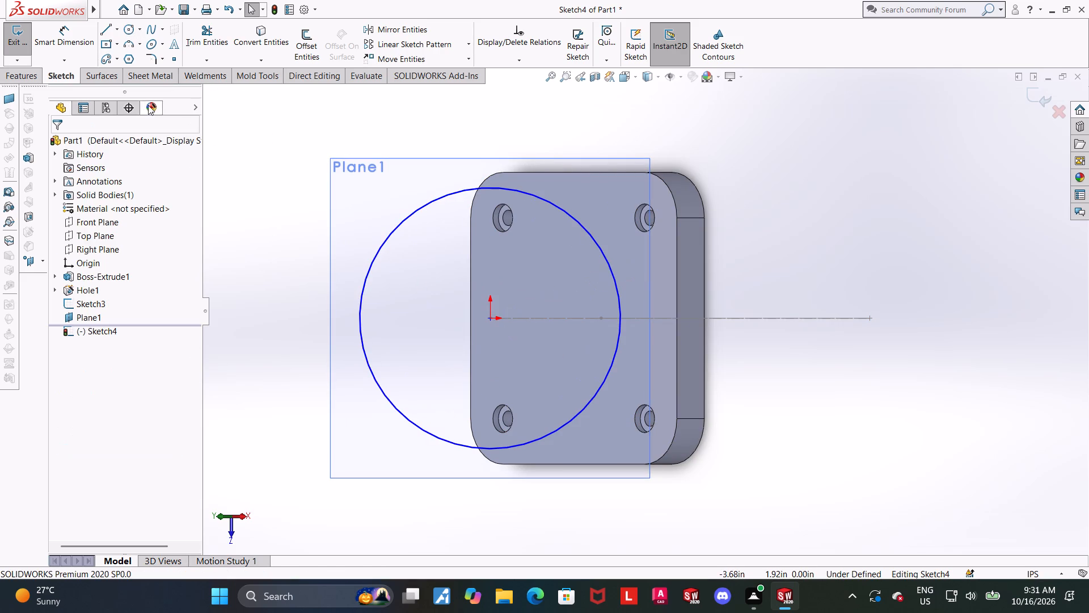
Dimension the circle's diameter as 3.84 in.
click(59, 36)
scroll(518, 264, up, 1)
scroll(550, 283, down, 1)
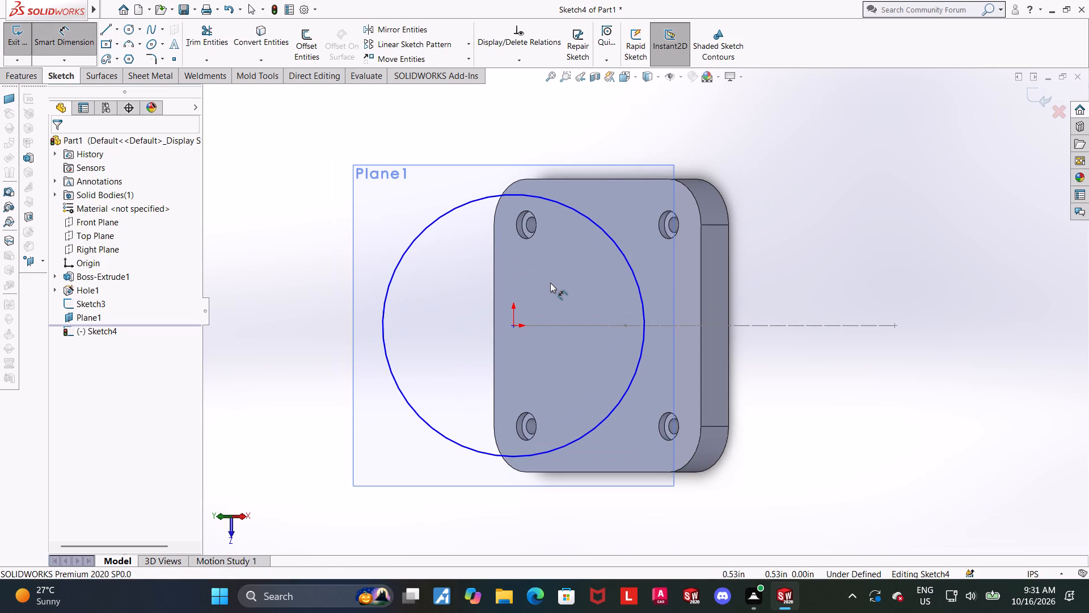
scroll(550, 284, down, 1)
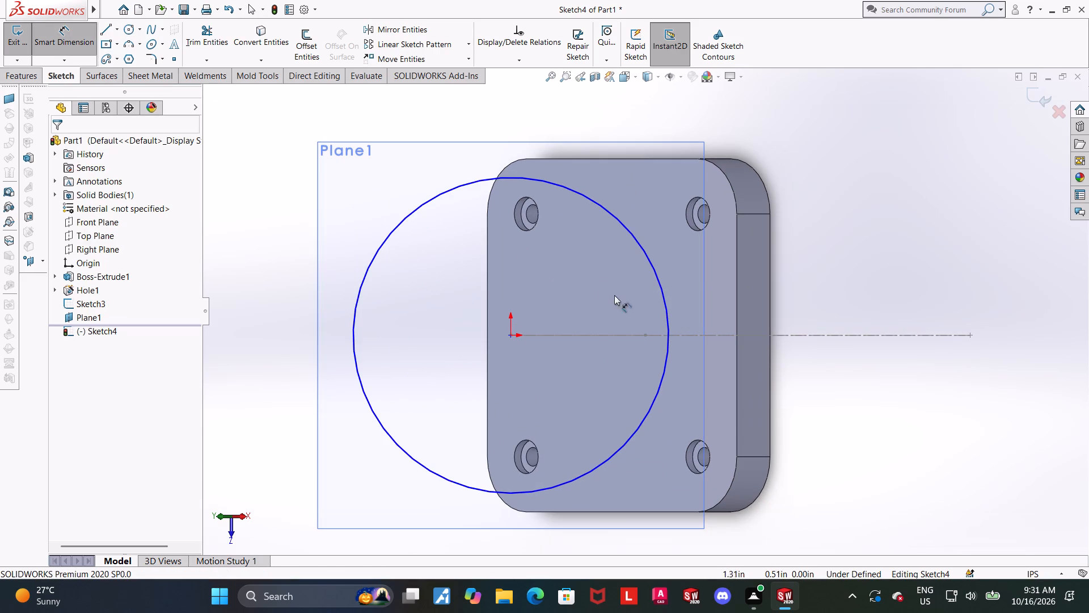
click(398, 229)
scroll(399, 237, up, 2)
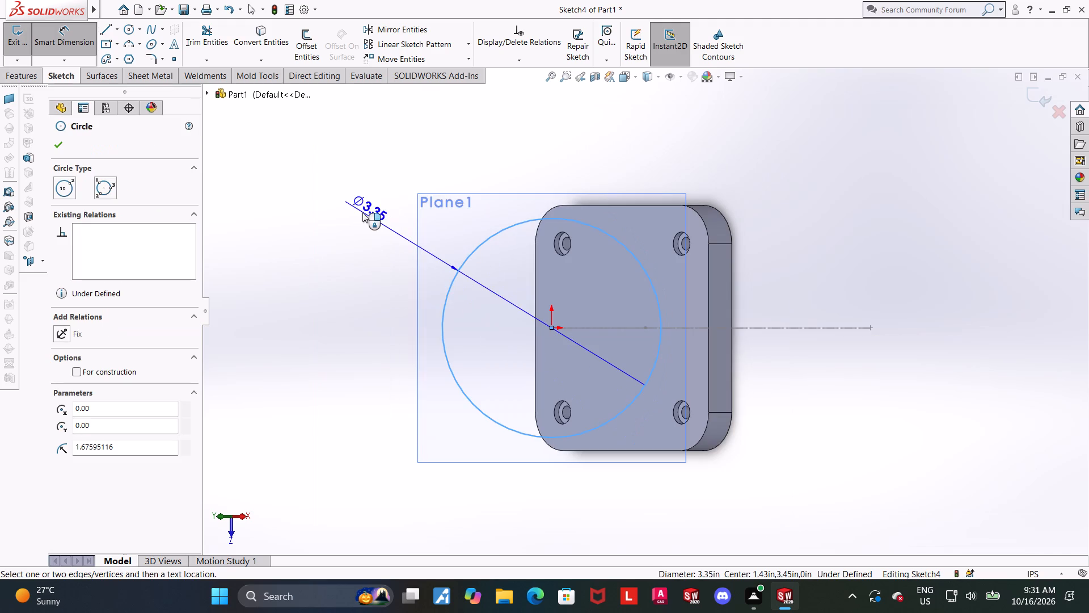
click(362, 212)
text(3.)
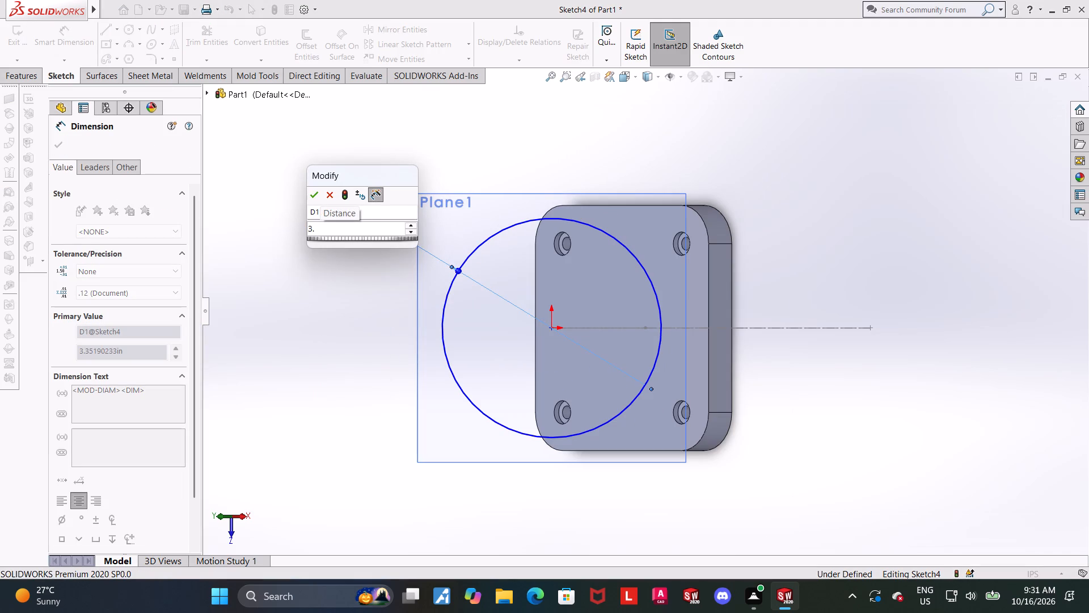
text(84)
key(Return)
key(Escape)
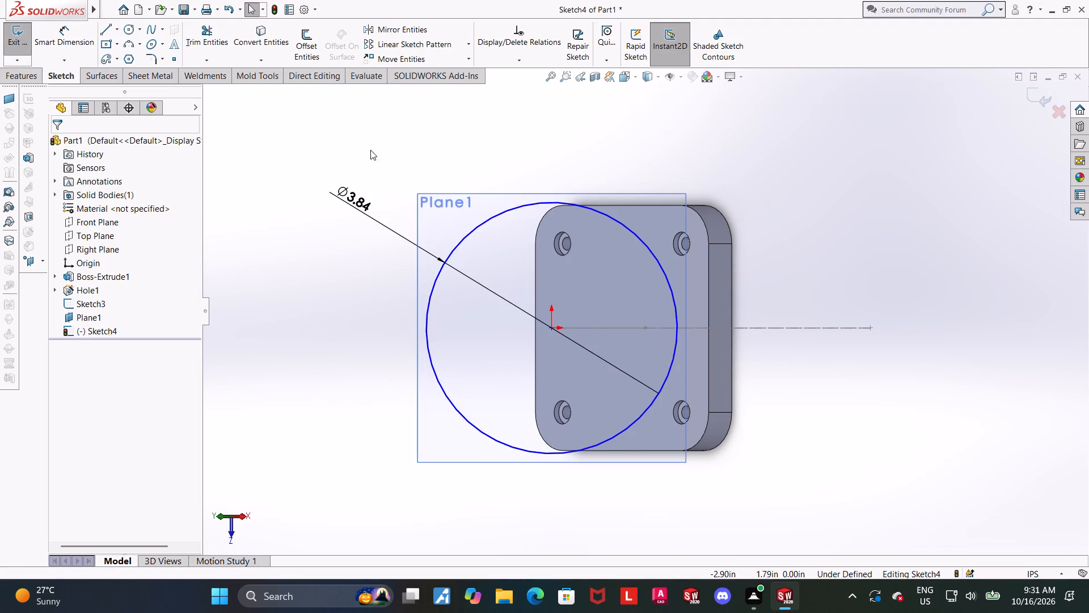
Sketch a smaller concentric circle inside the 3.84 in circle, centred on the sketch origin.
scroll(377, 217, up, 2)
scroll(706, 303, down, 3)
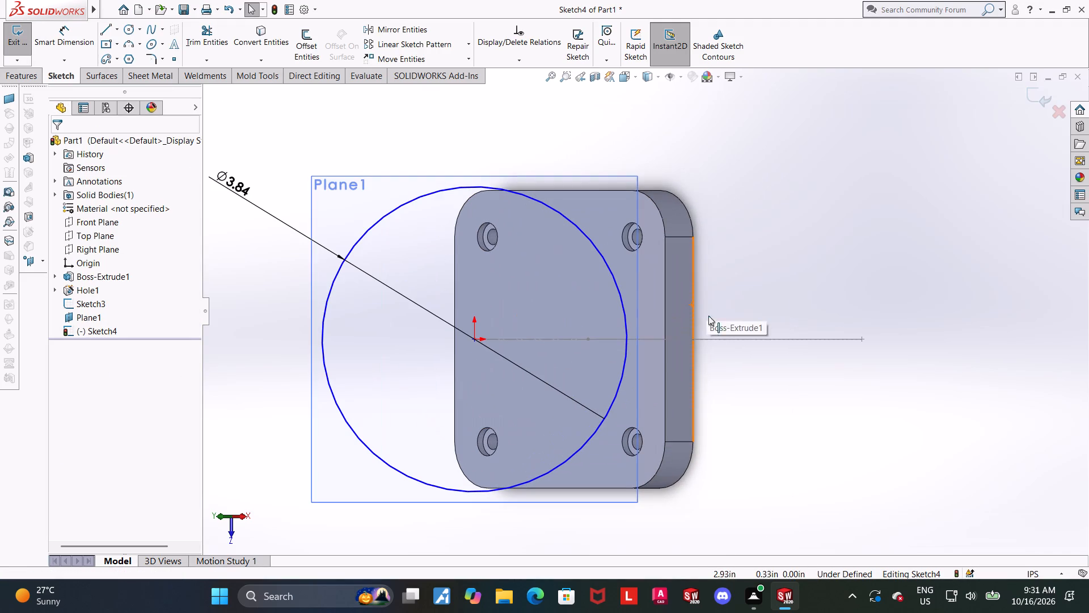
key(Escape)
scroll(824, 360, down, 1)
scroll(586, 322, up, 2)
key(Escape)
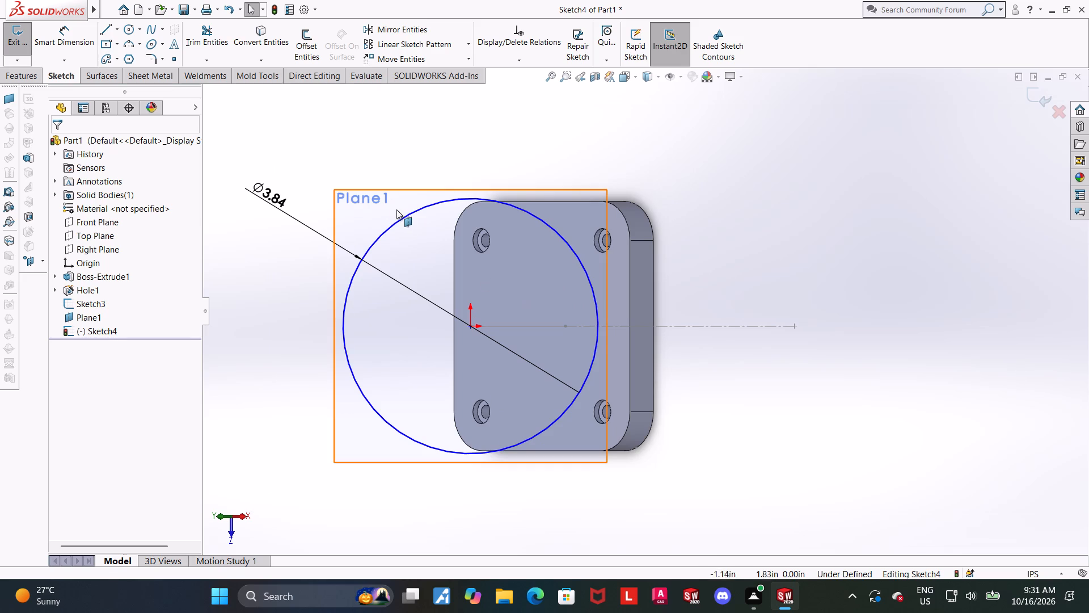
click(130, 32)
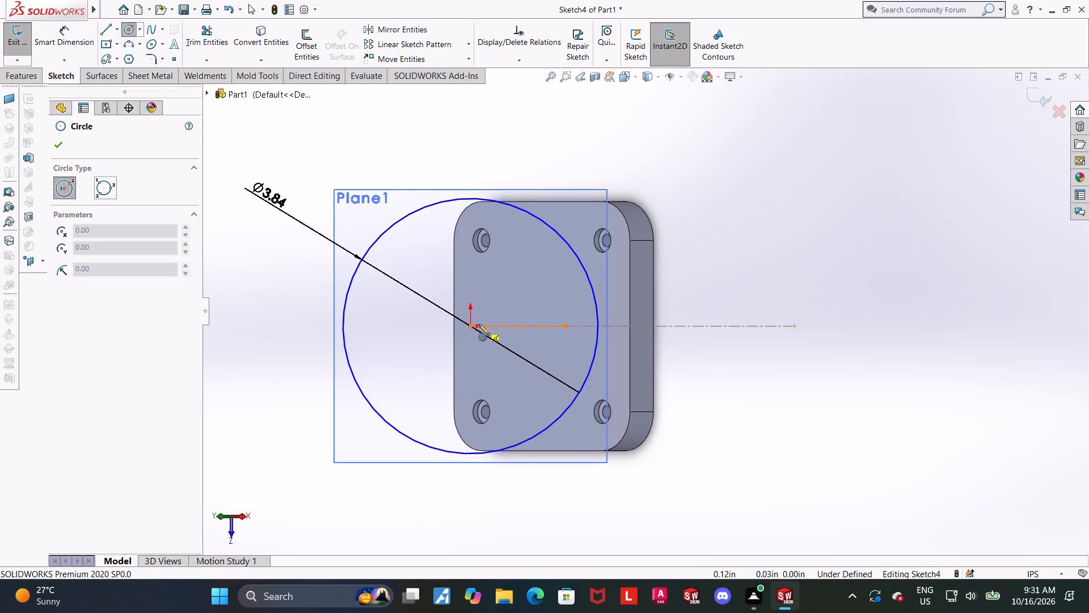
click(471, 326)
click(532, 249)
key(Escape)
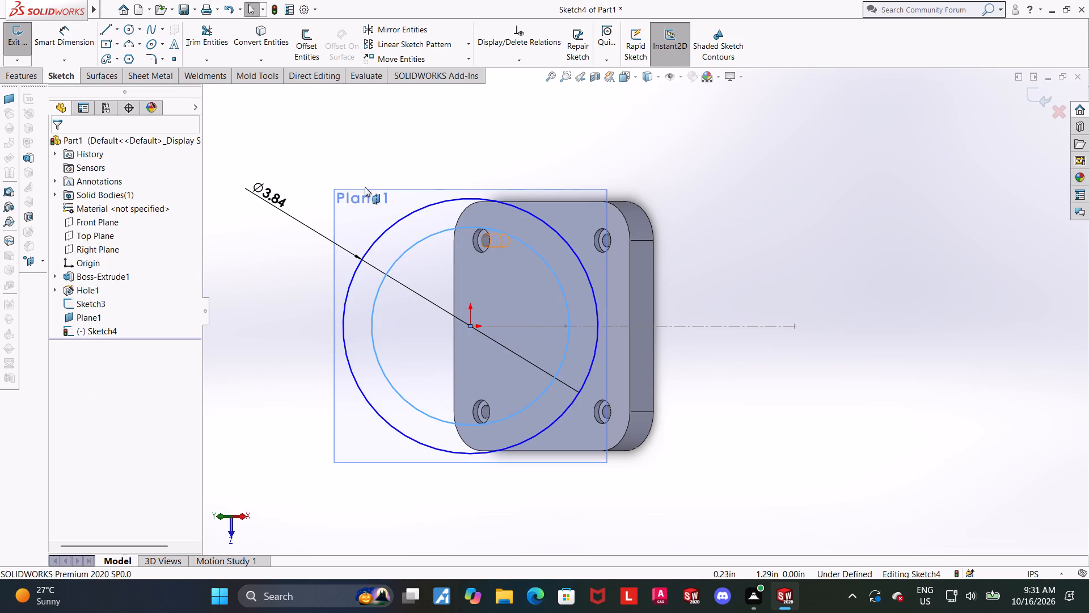
Dimension the inner circle's diameter as 3.4 in.
click(61, 28)
scroll(318, 214, up, 1)
scroll(326, 228, down, 2)
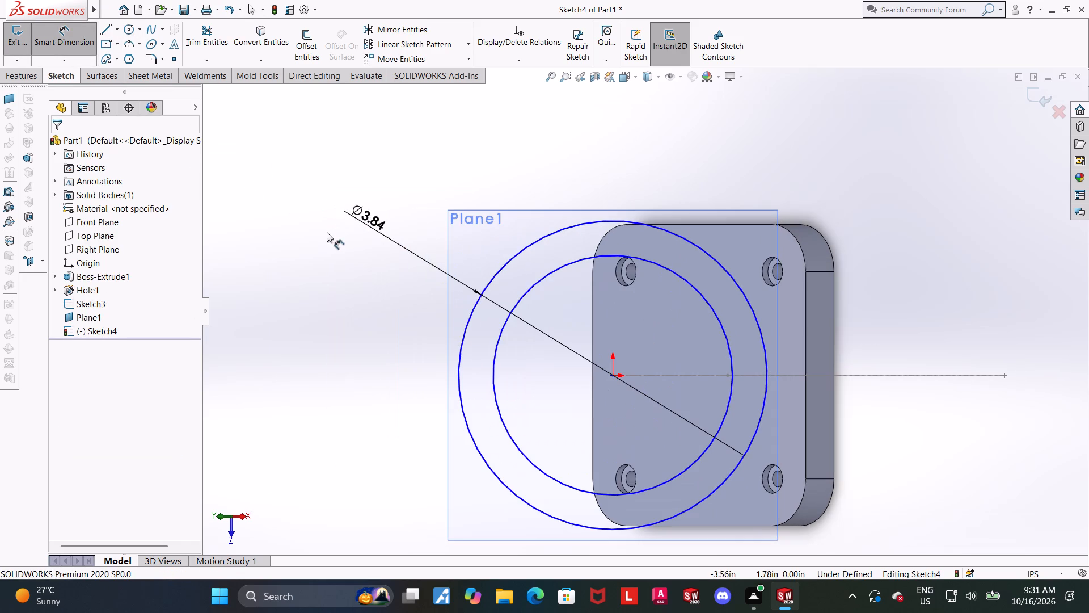
click(563, 268)
click(559, 171)
text(3.4)
key(Return)
key(Escape)
Convert the 3.4 in inner circle to construction geometry.
click(576, 243)
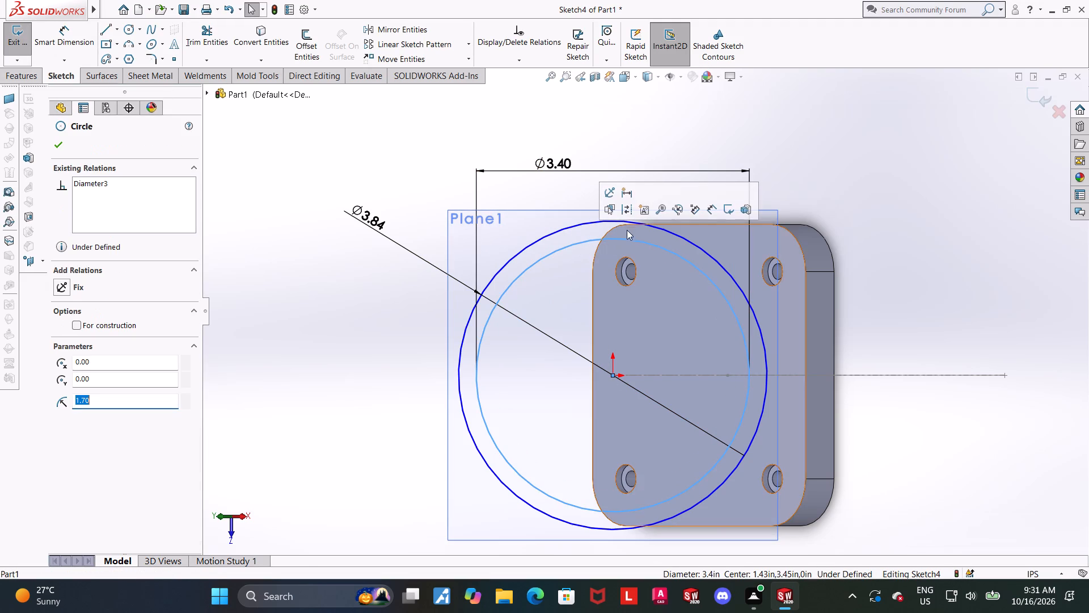
click(627, 212)
key(Escape)
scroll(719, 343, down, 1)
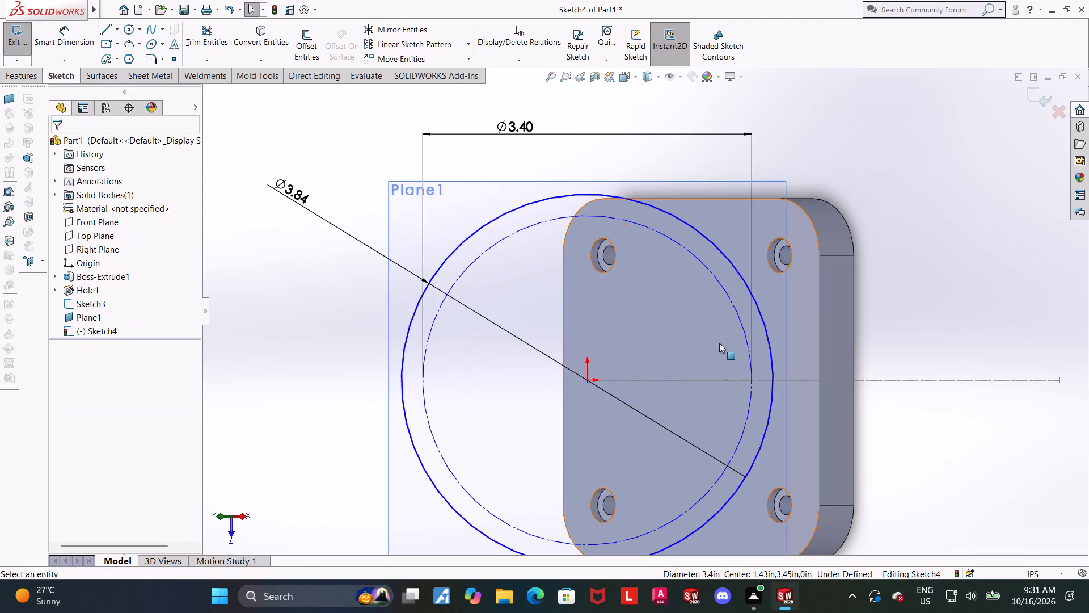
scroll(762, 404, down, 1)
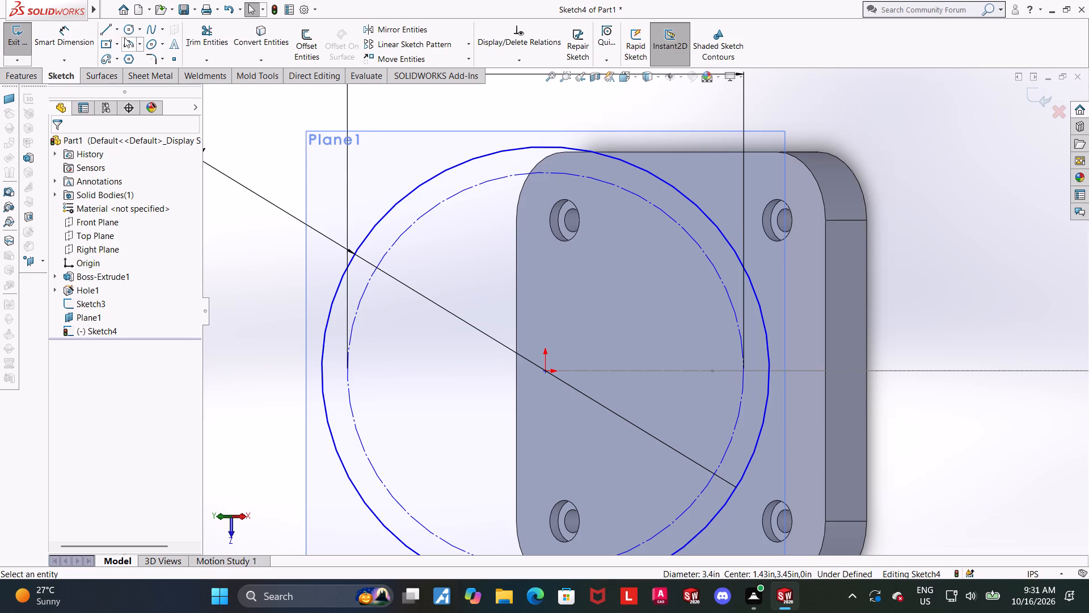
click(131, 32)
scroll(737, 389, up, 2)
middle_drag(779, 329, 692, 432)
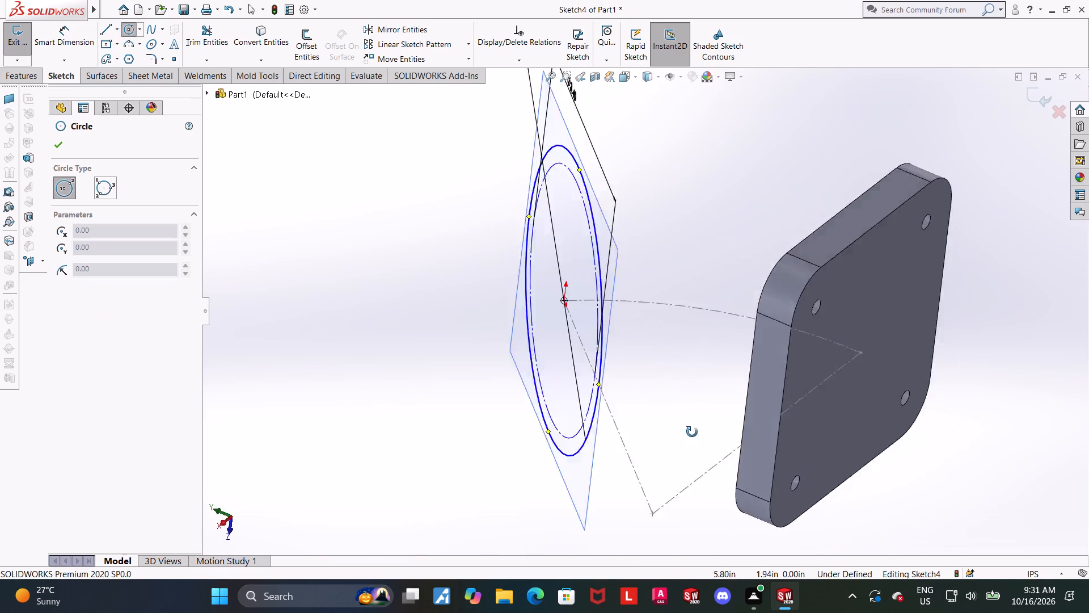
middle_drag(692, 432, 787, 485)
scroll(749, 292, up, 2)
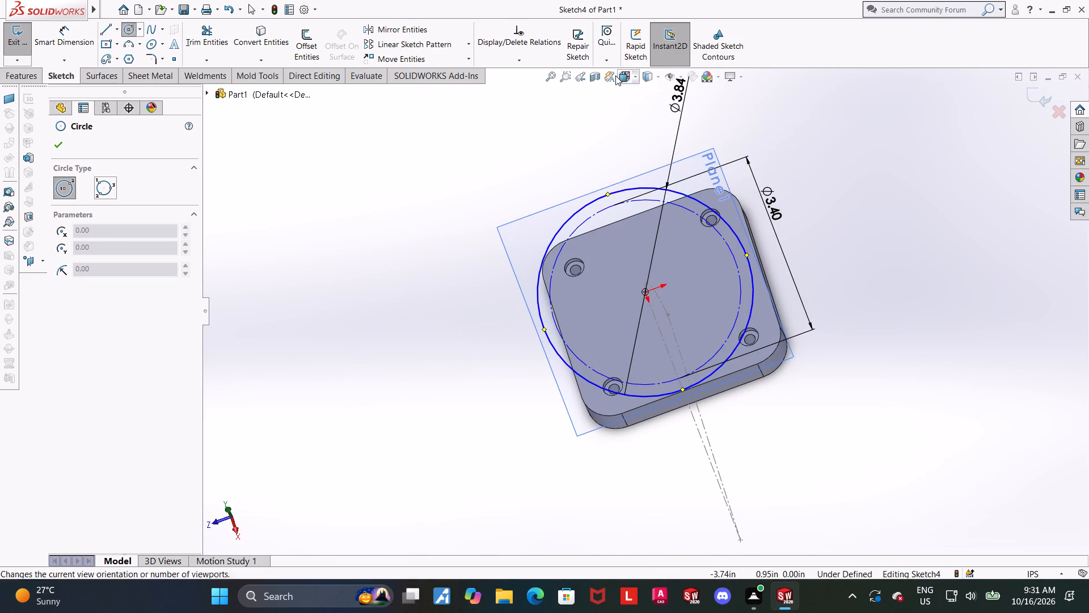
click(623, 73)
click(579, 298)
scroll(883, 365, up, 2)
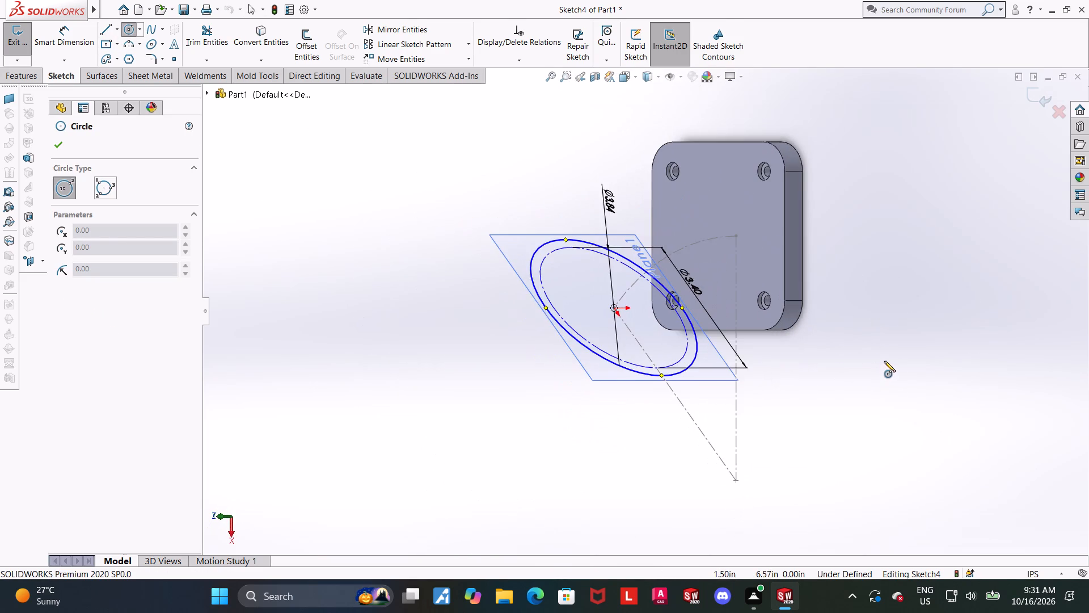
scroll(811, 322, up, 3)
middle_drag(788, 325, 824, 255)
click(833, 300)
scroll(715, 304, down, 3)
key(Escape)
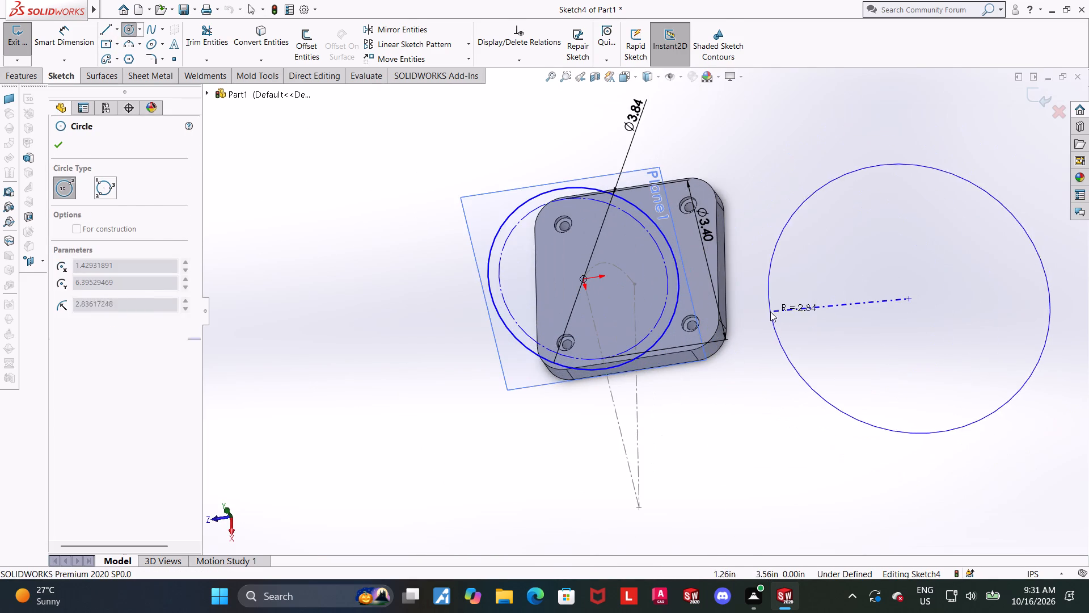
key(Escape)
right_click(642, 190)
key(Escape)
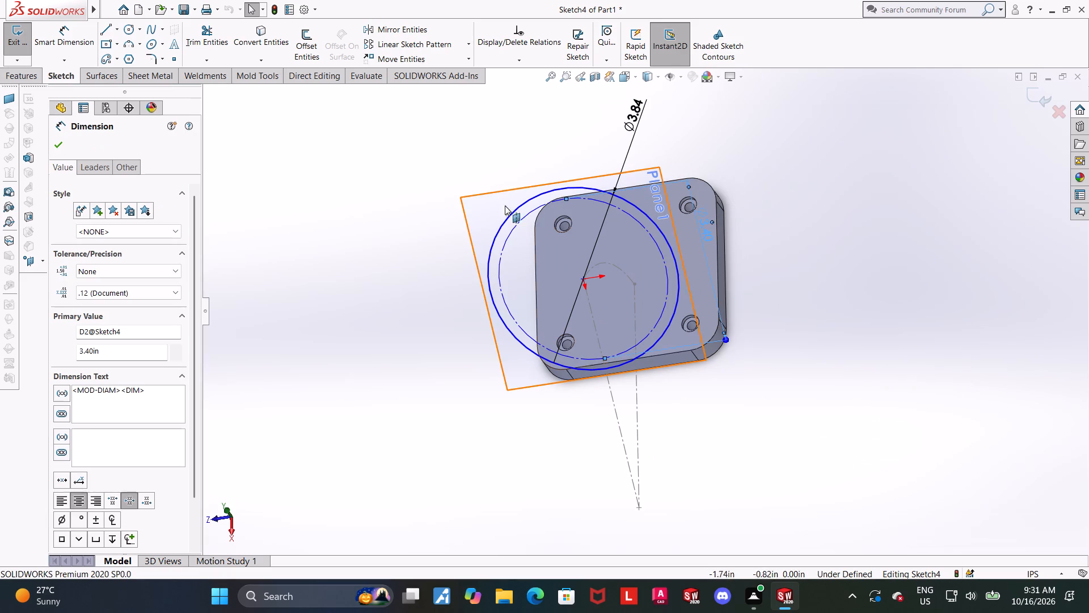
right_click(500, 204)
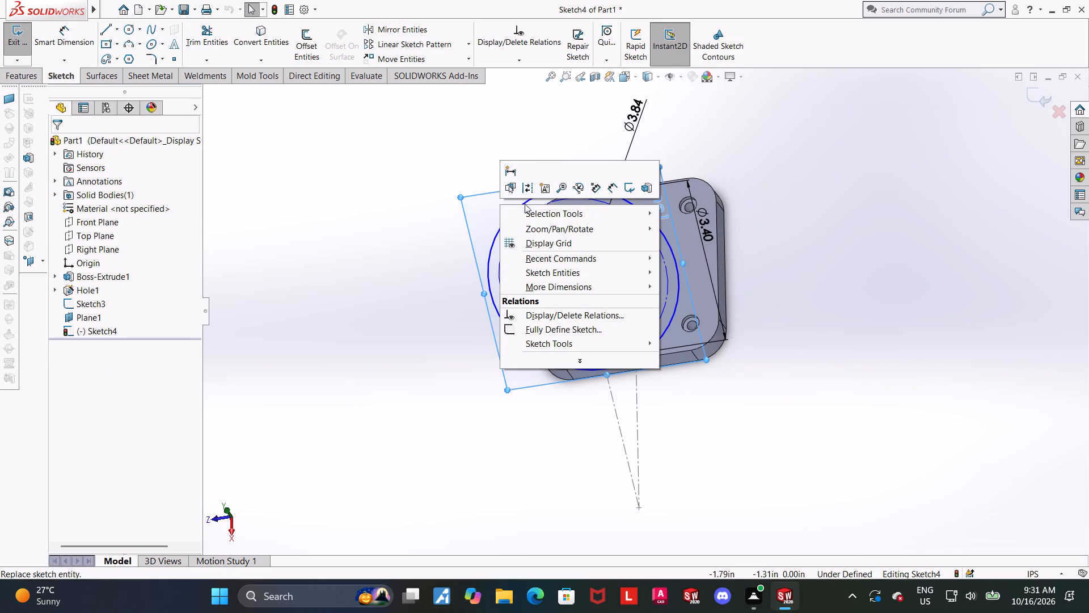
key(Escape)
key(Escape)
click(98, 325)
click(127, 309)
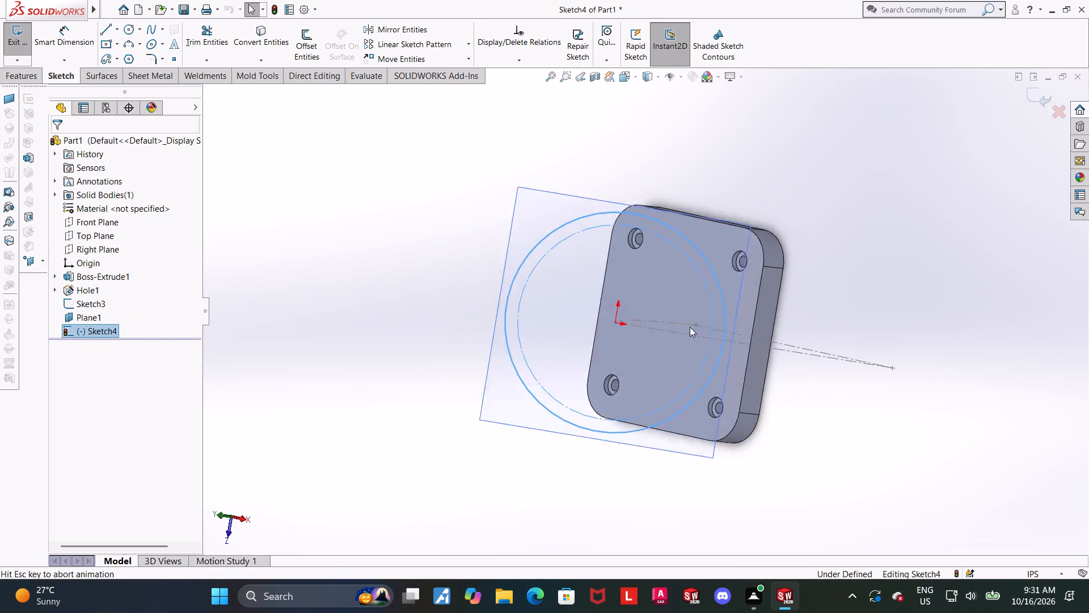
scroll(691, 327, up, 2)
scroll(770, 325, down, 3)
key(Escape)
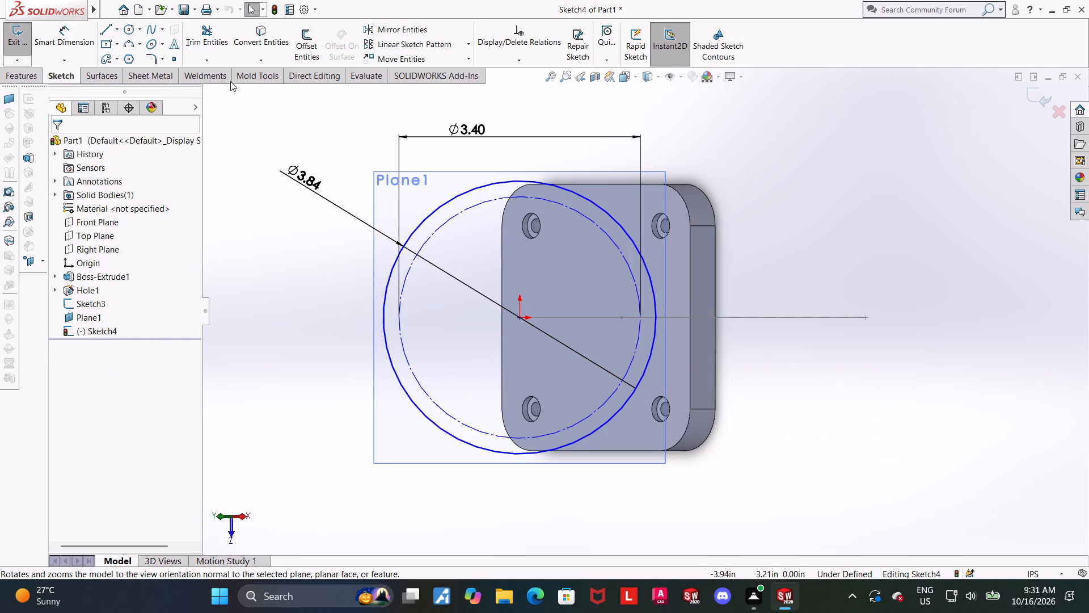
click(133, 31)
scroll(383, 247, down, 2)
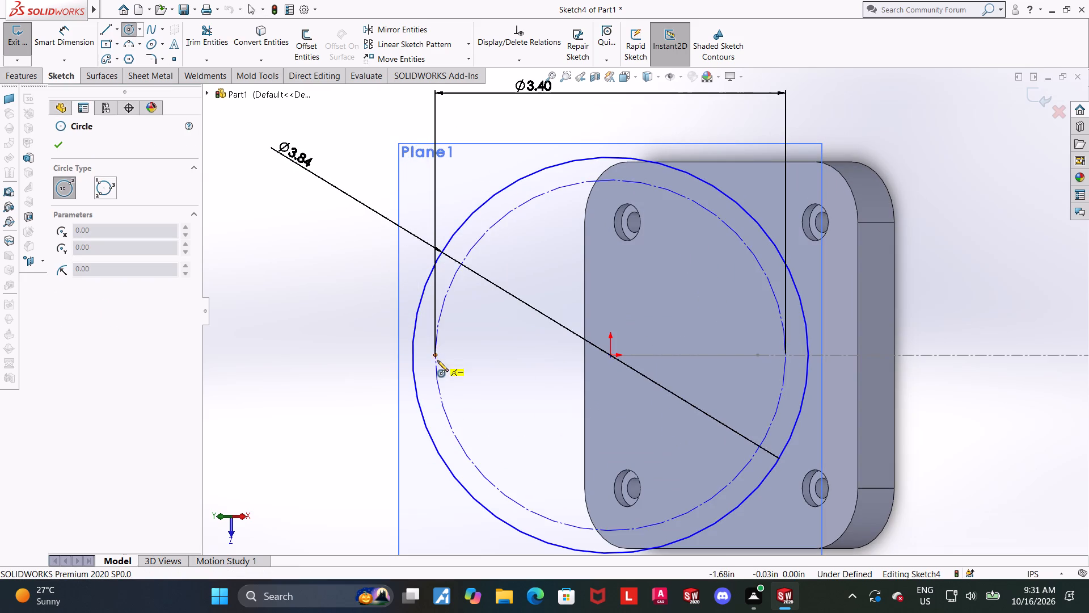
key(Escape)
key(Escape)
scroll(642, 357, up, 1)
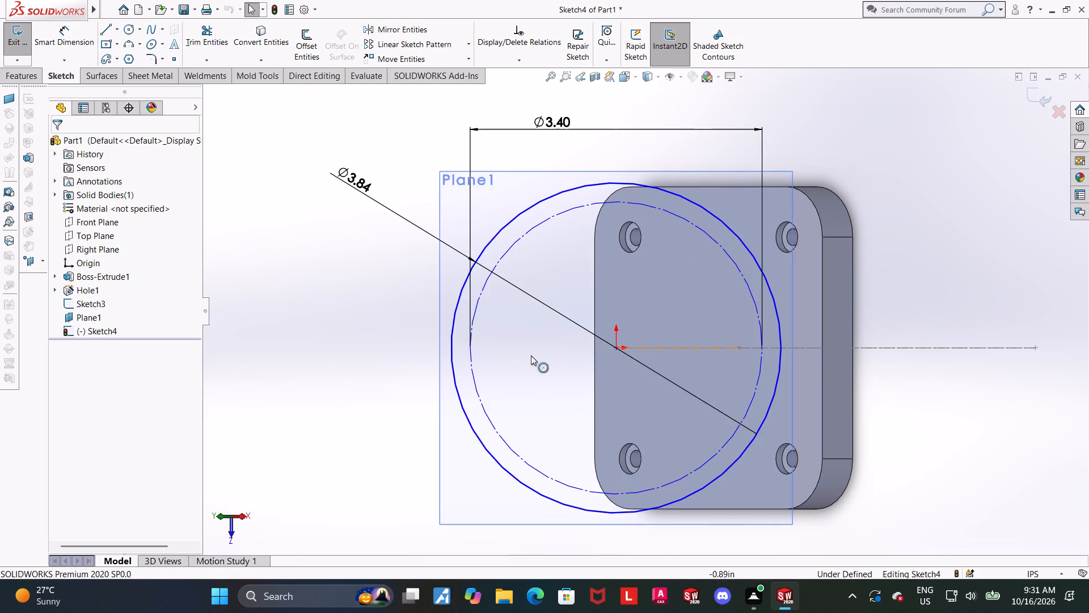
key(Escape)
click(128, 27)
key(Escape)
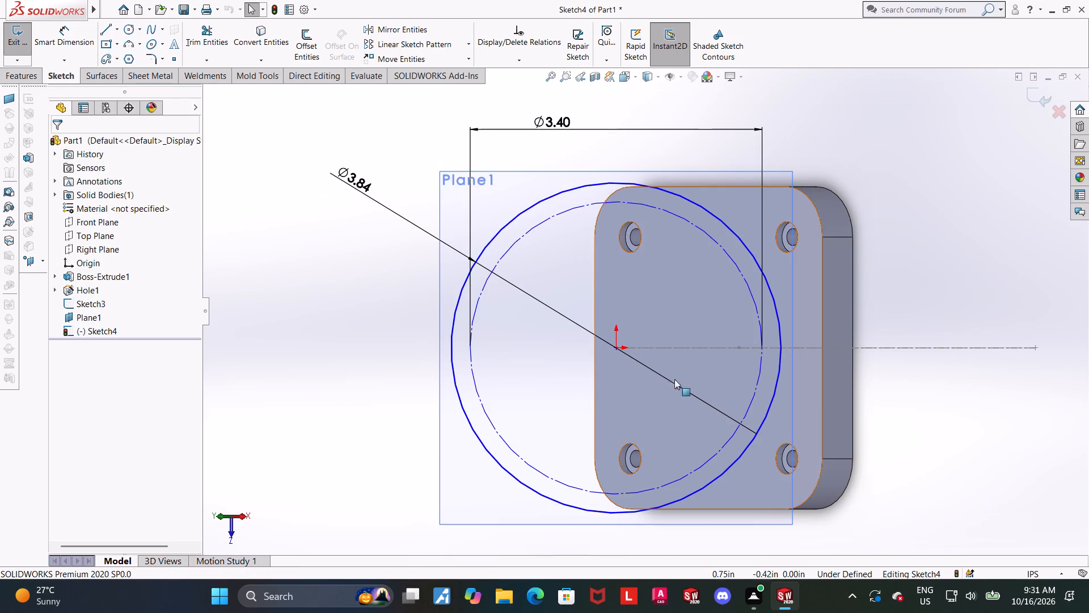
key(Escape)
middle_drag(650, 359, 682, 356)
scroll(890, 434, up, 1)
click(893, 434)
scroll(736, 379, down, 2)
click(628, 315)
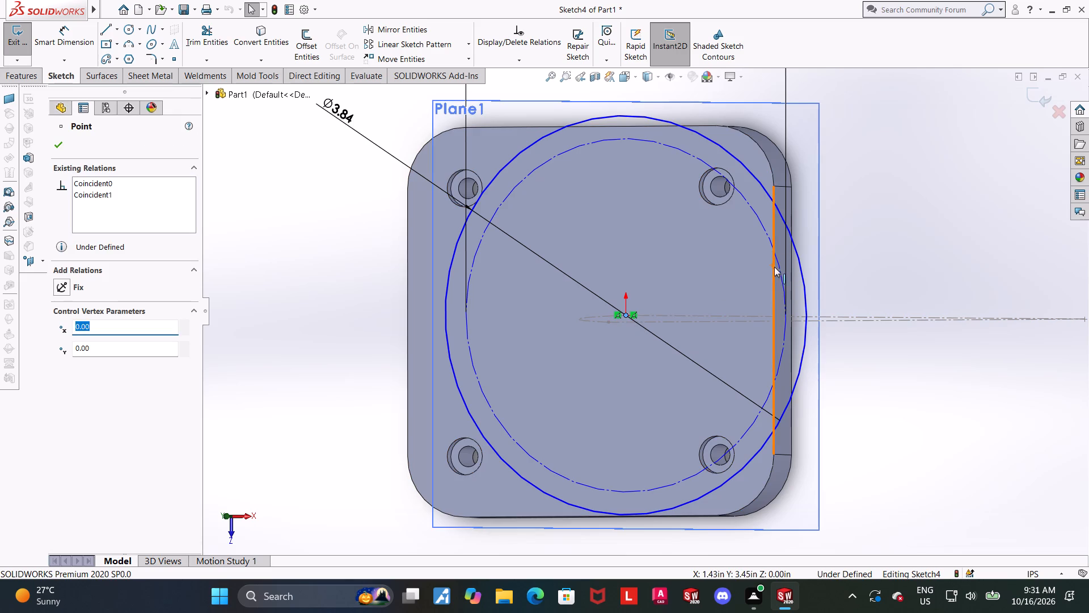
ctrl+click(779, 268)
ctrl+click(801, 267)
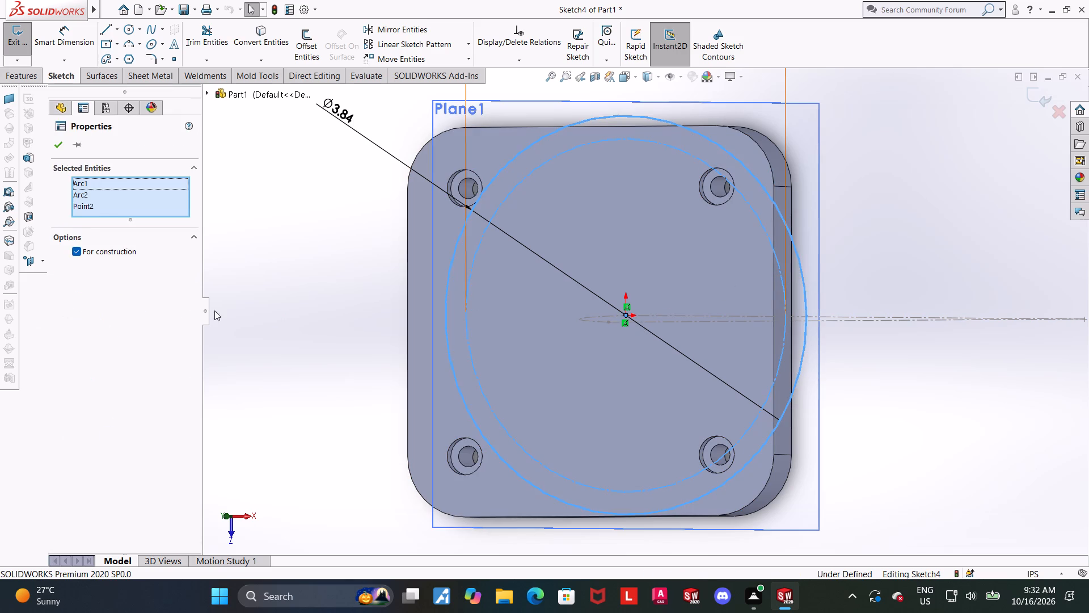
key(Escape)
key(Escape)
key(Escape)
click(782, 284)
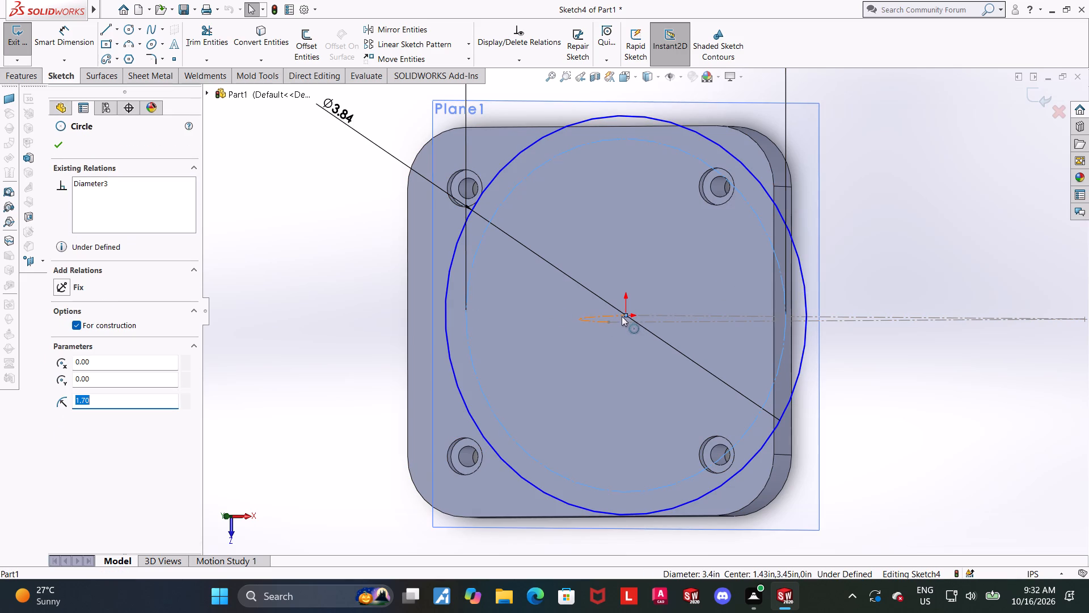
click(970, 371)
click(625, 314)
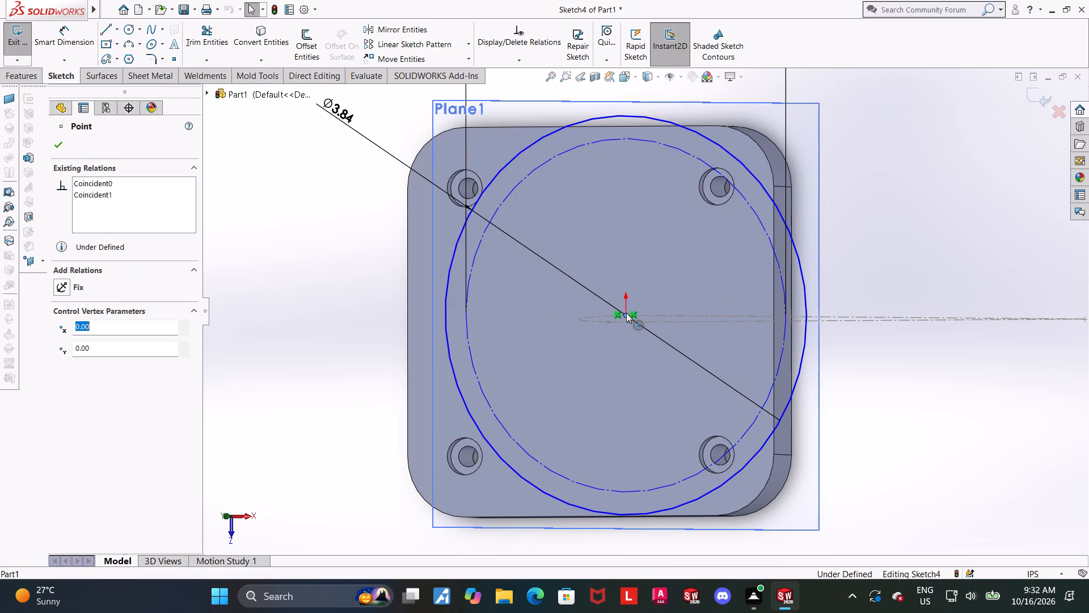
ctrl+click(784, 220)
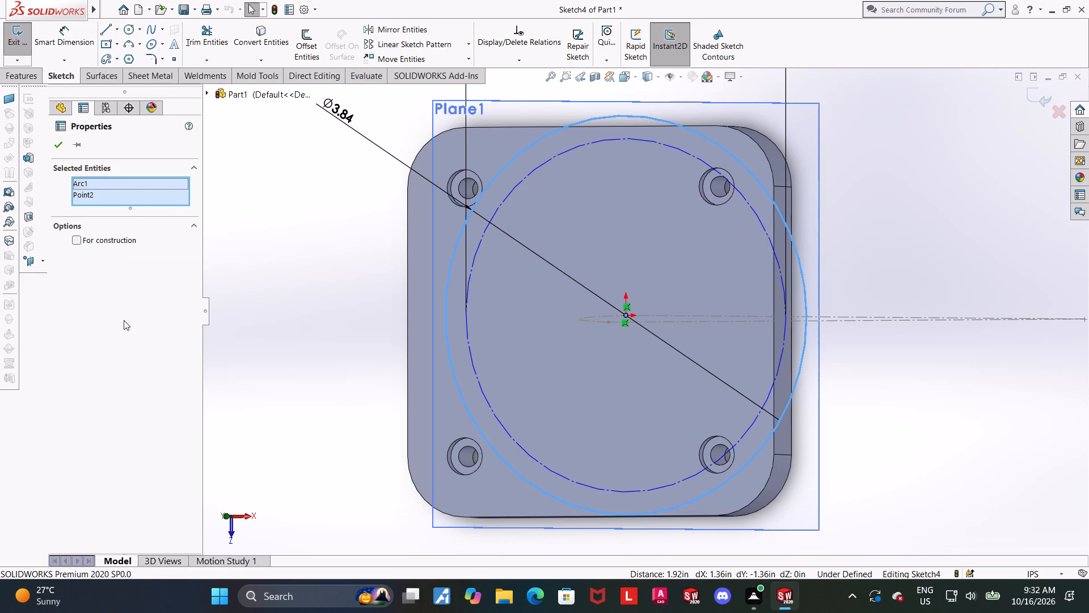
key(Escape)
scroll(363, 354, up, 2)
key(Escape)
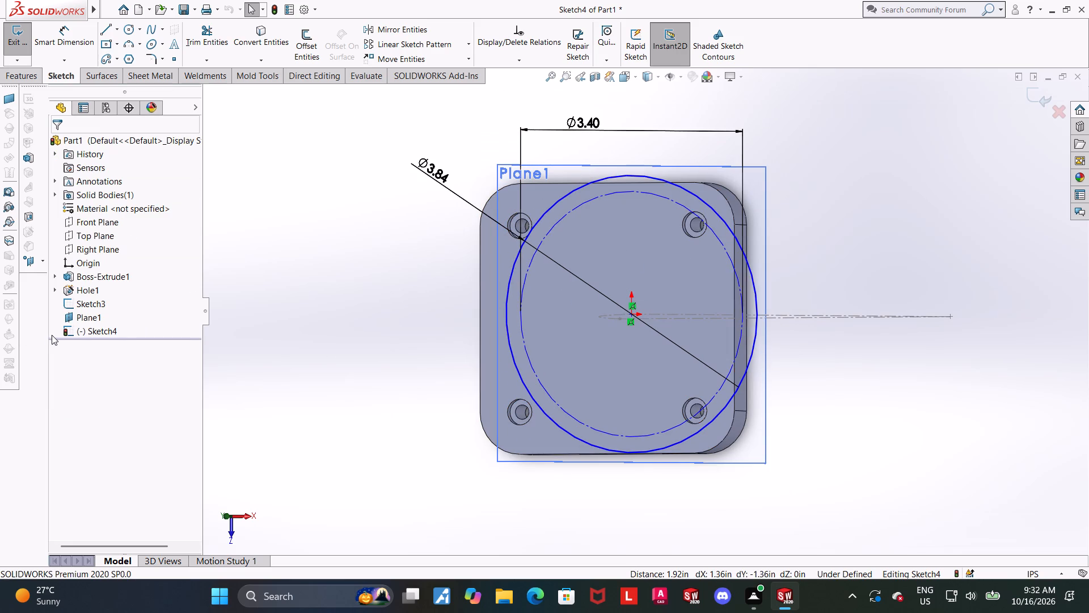
Sketch a small circle about 0.36 in across, centred on the leftmost point of the 3.4 in construction circle.
click(79, 330)
click(107, 313)
scroll(668, 355, down, 3)
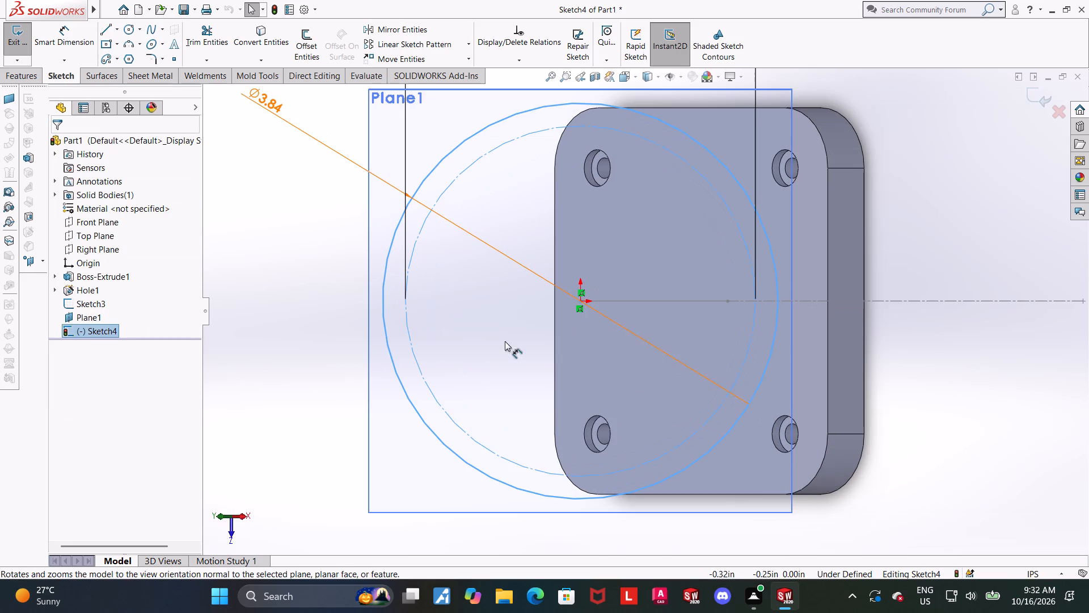
click(130, 30)
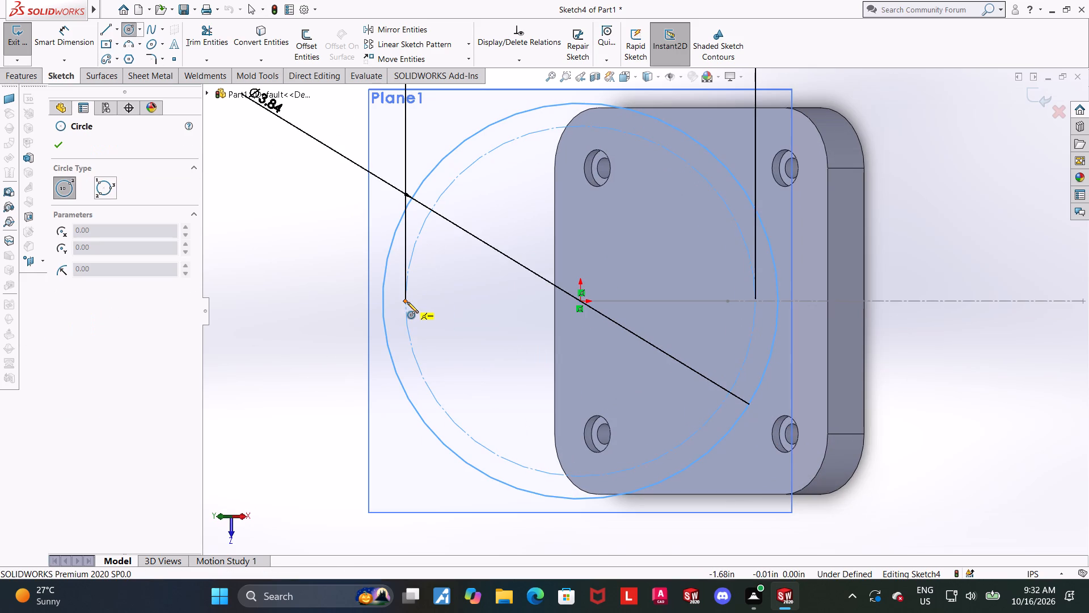
click(407, 300)
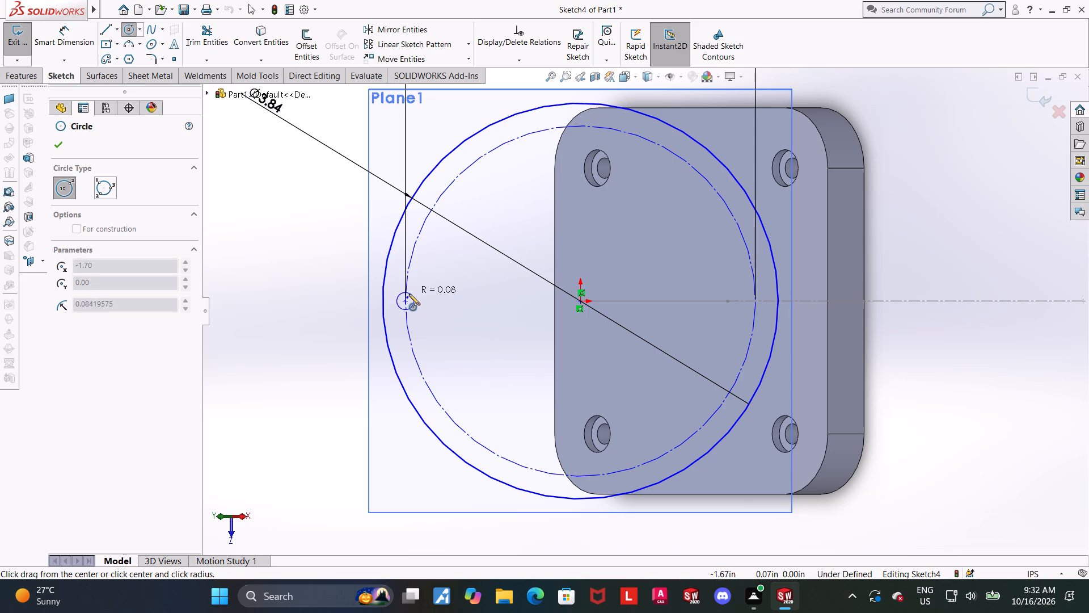
click(423, 294)
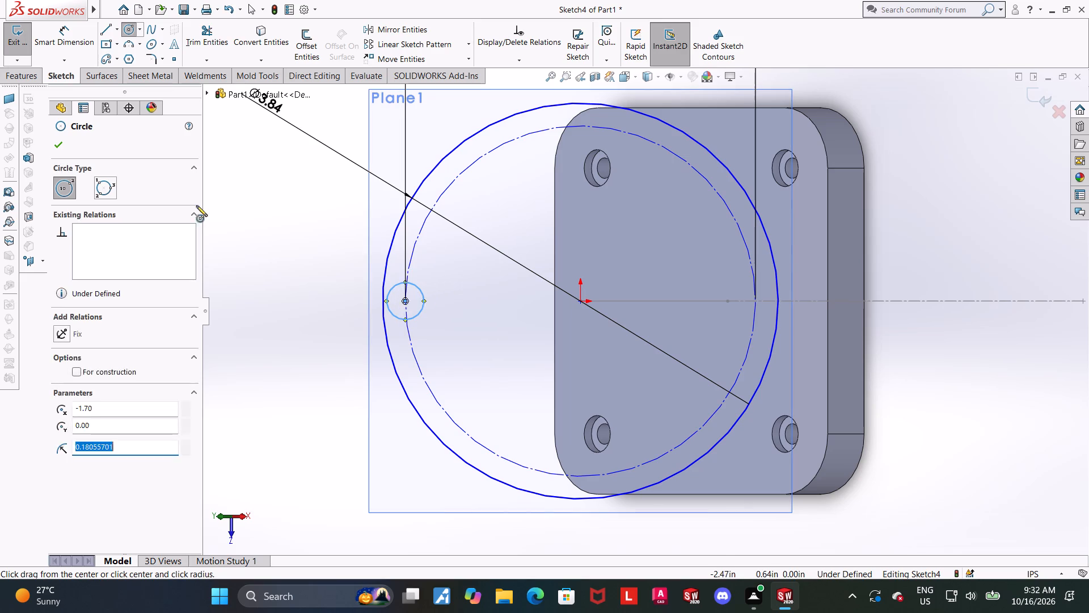
key(Escape)
Dimension the small circle's diameter as 0.48 in.
click(64, 36)
click(422, 297)
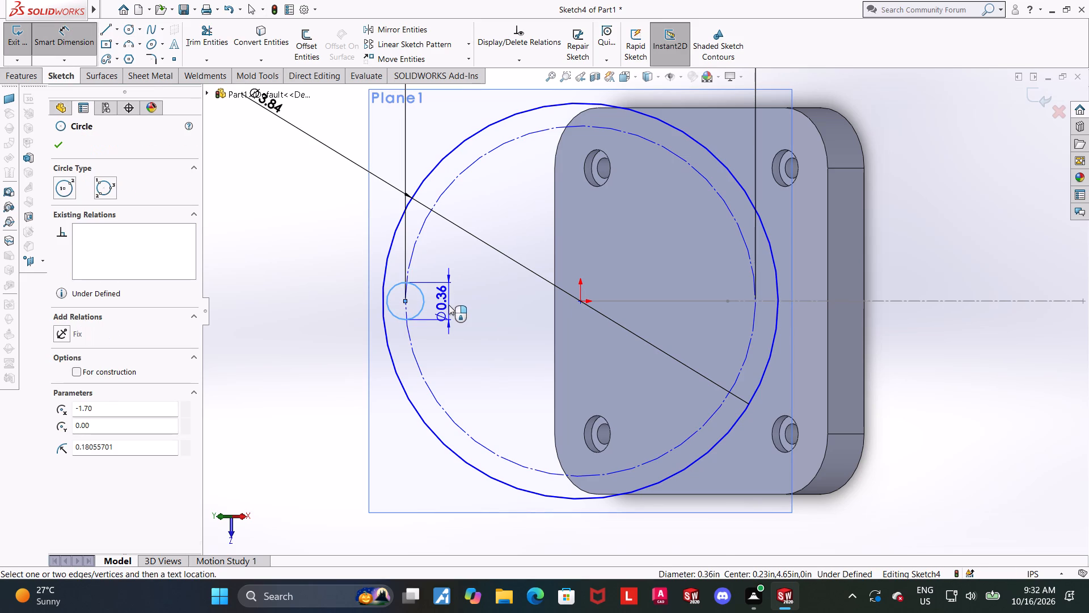
click(449, 305)
text(0.)
text(48)
key(Return)
key(1)
key(Escape)
Sketch a horizontal line from the small circle's bottom point outward past the 3.84 in circle.
scroll(455, 307, up, 3)
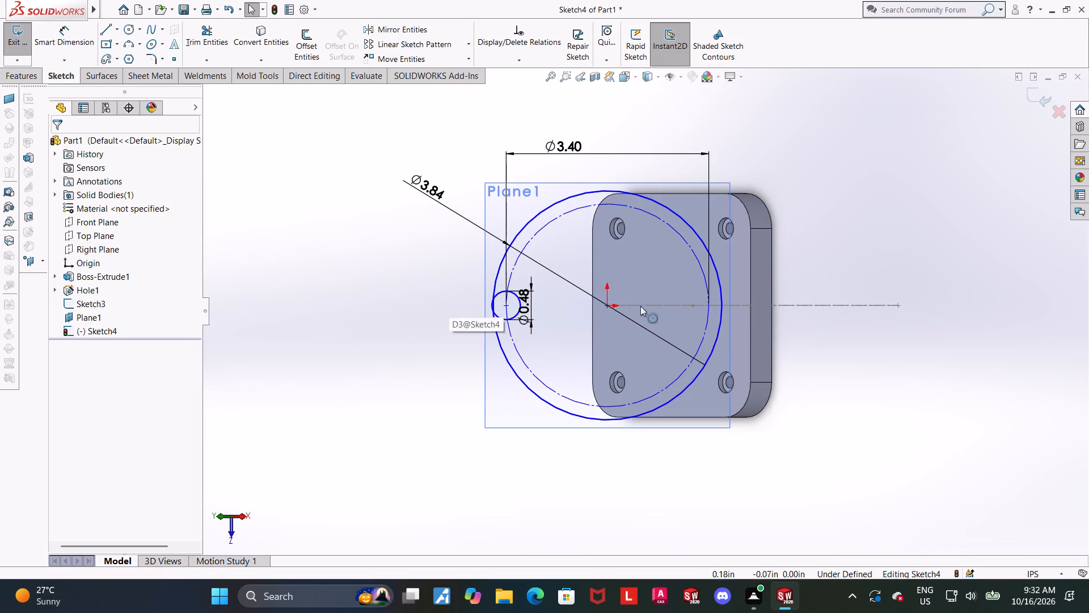
scroll(697, 293, down, 4)
scroll(741, 349, down, 2)
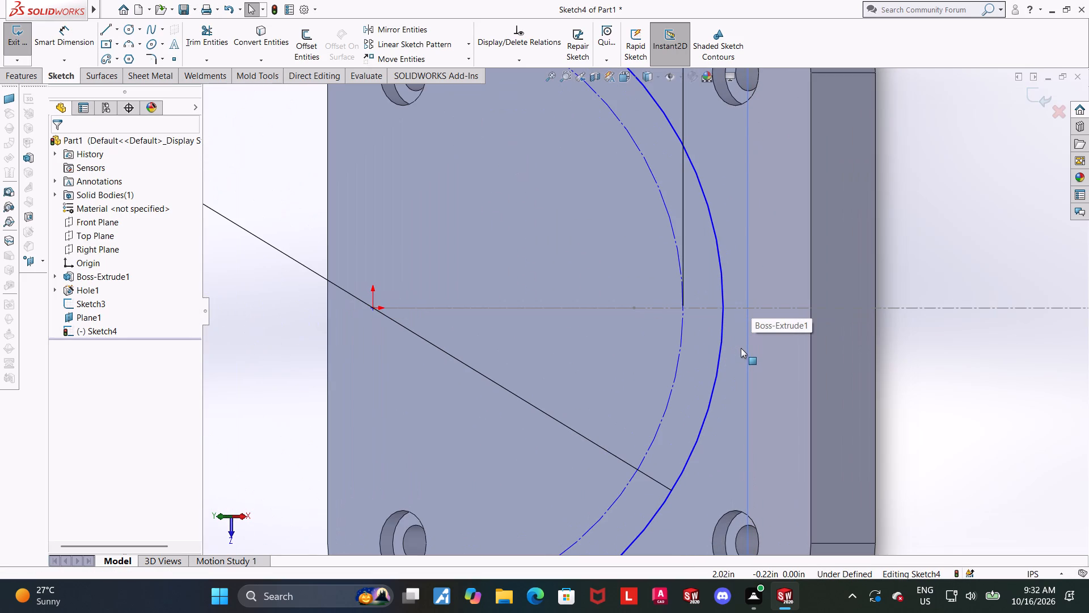
scroll(738, 346, up, 1)
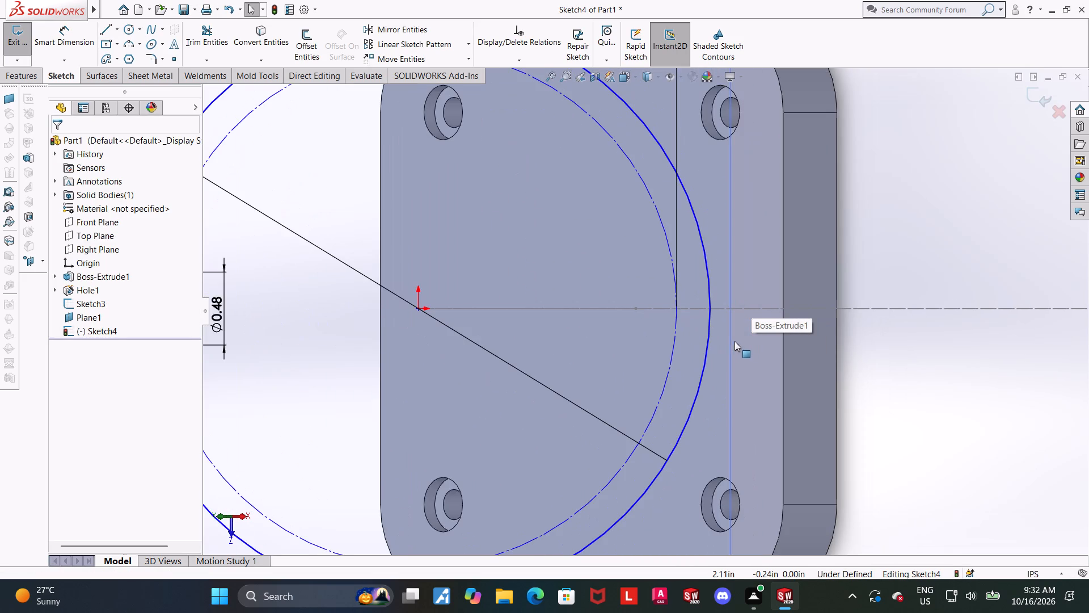
scroll(732, 367, up, 4)
scroll(487, 279, down, 2)
scroll(311, 304, down, 2)
key(Escape)
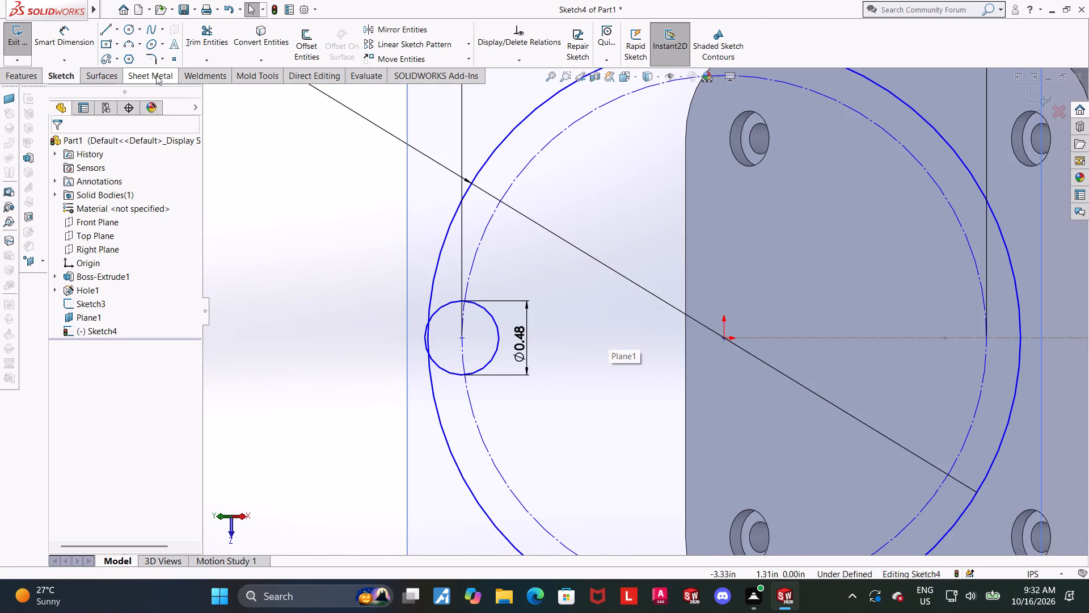
click(107, 26)
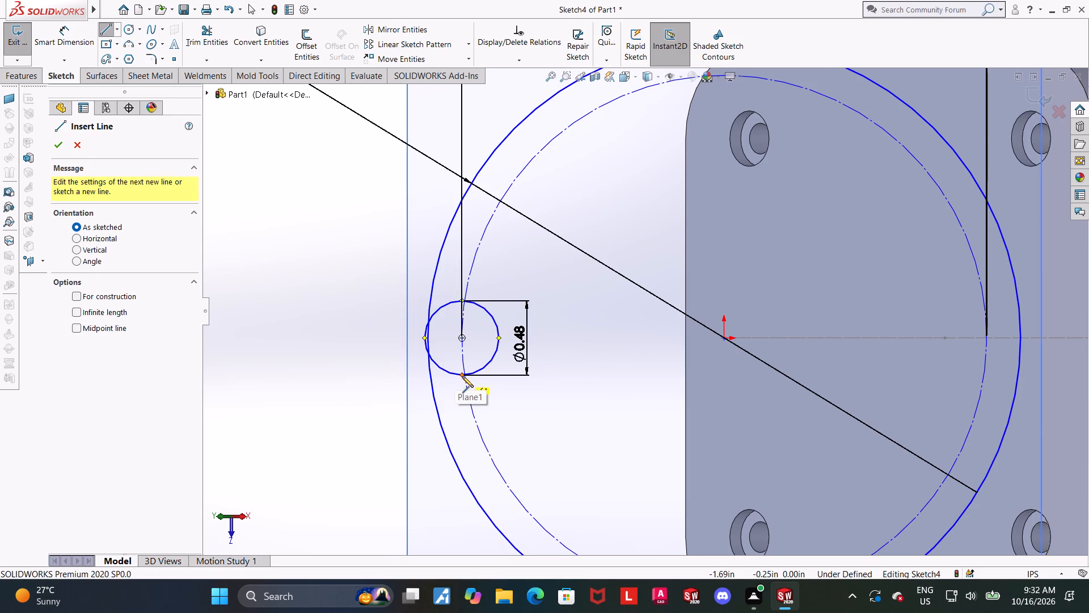
click(462, 375)
click(381, 375)
key(Escape)
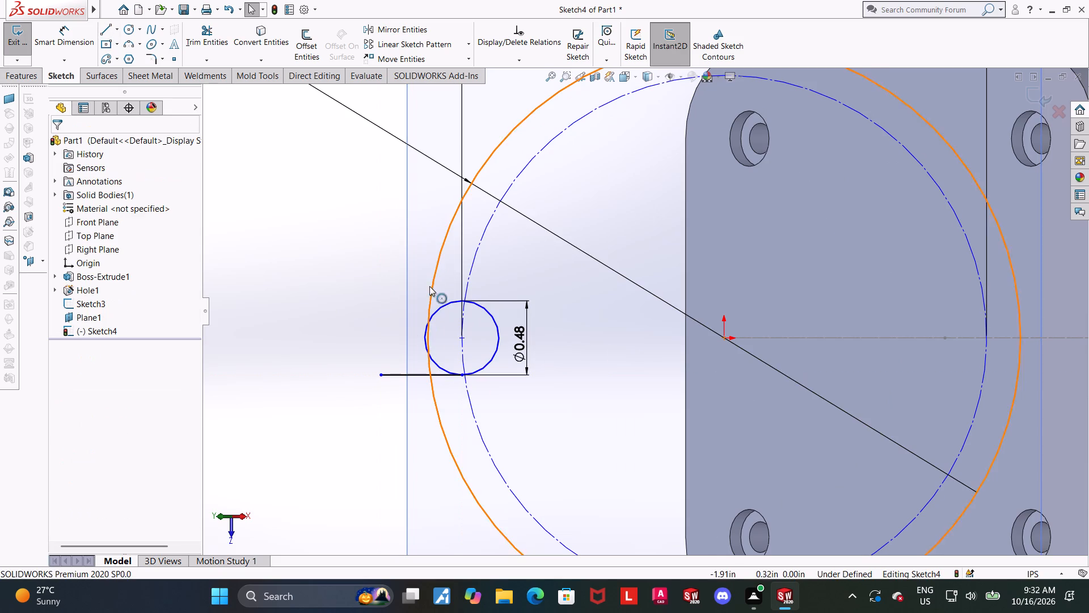
key(Escape)
key(Escape)
click(352, 152)
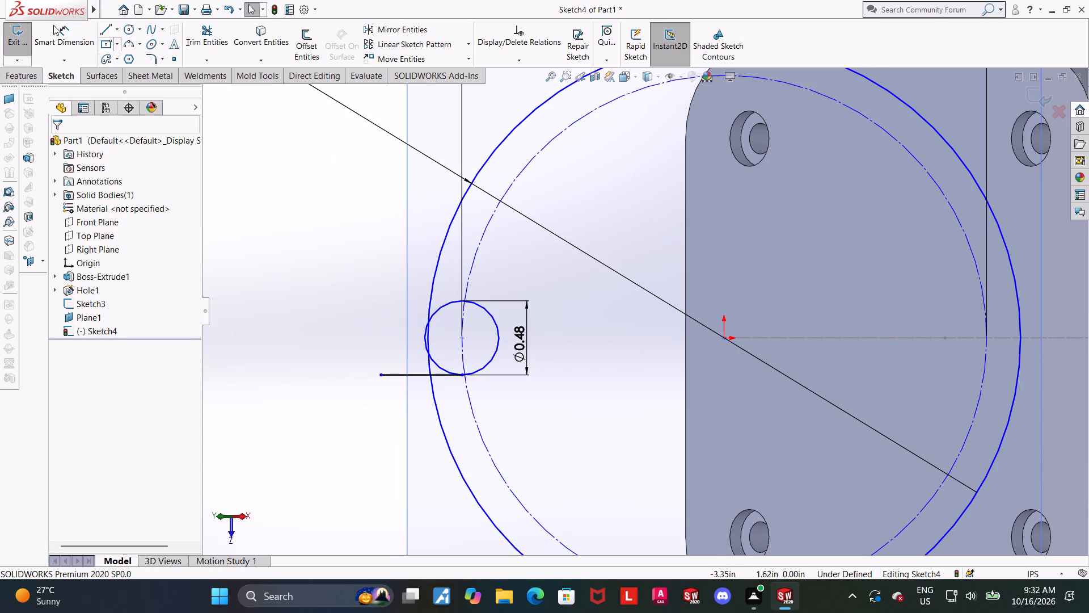
Sketch a matching horizontal line from the small circle's top point outward past the 3.84 in circle.
click(111, 30)
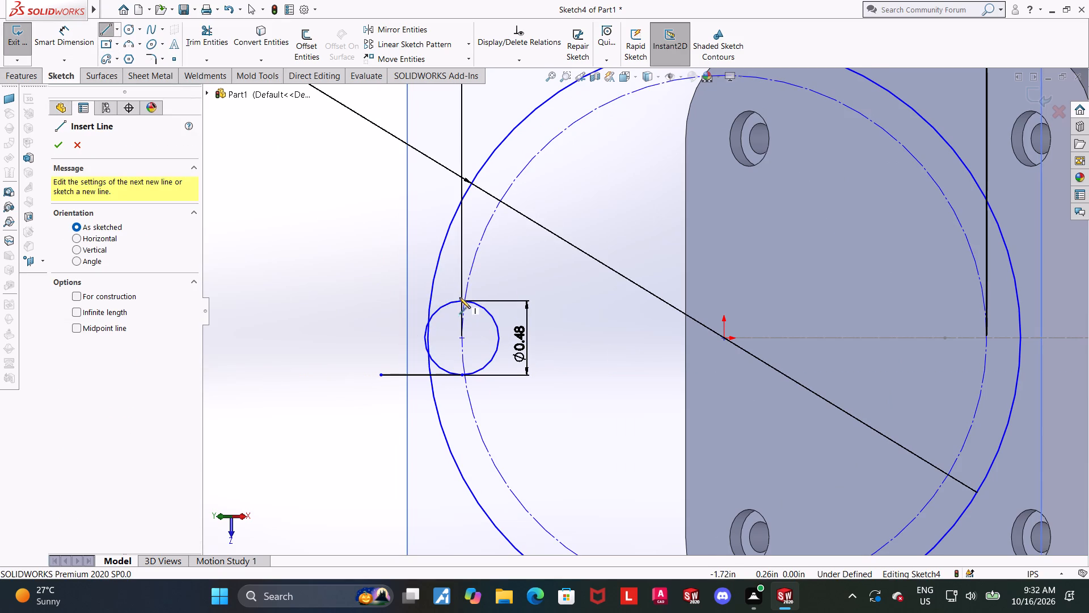
click(462, 301)
click(374, 300)
key(Escape)
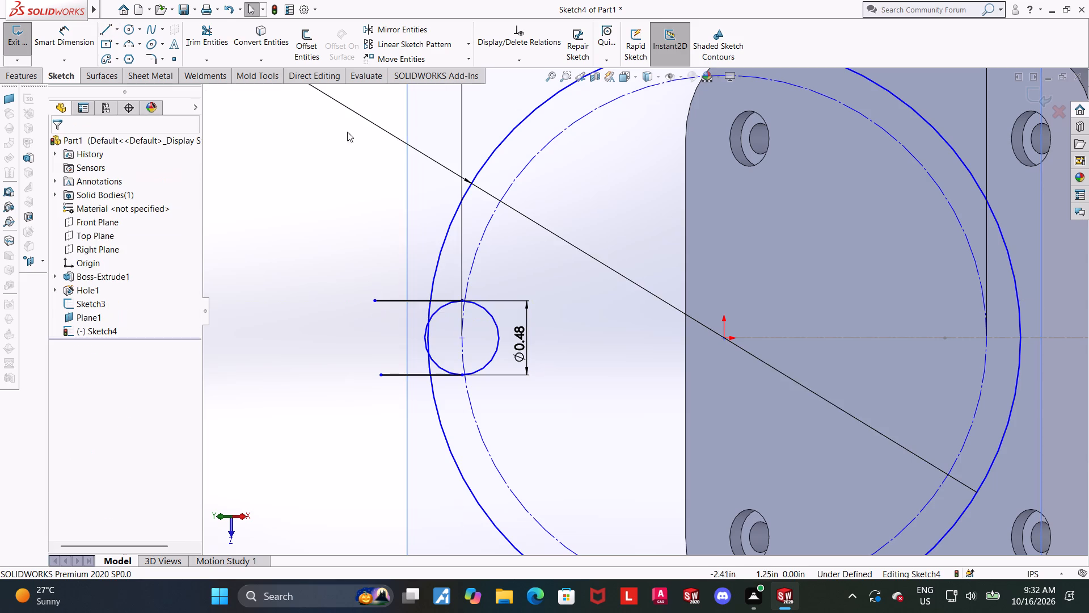
key(Escape)
key(Escape)
Trim the line overhangs, the small circle's outer half and the 3.84 in circle between the lines to leave an open U-shaped notch.
click(207, 43)
drag(411, 412, 418, 337)
drag(411, 322, 410, 258)
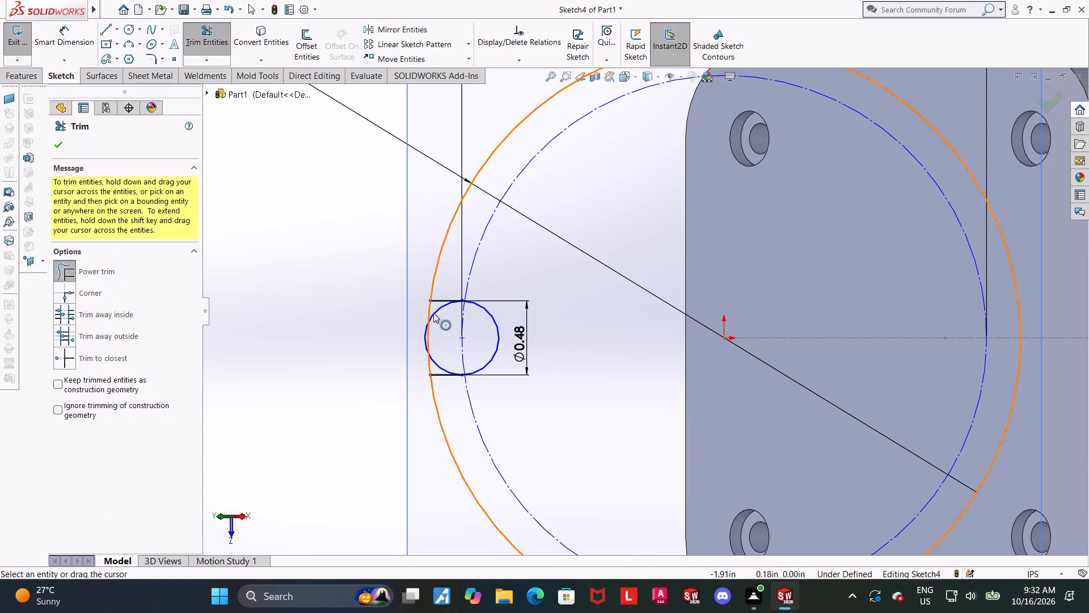
drag(442, 314, 407, 303)
drag(447, 338, 421, 339)
drag(444, 356, 422, 366)
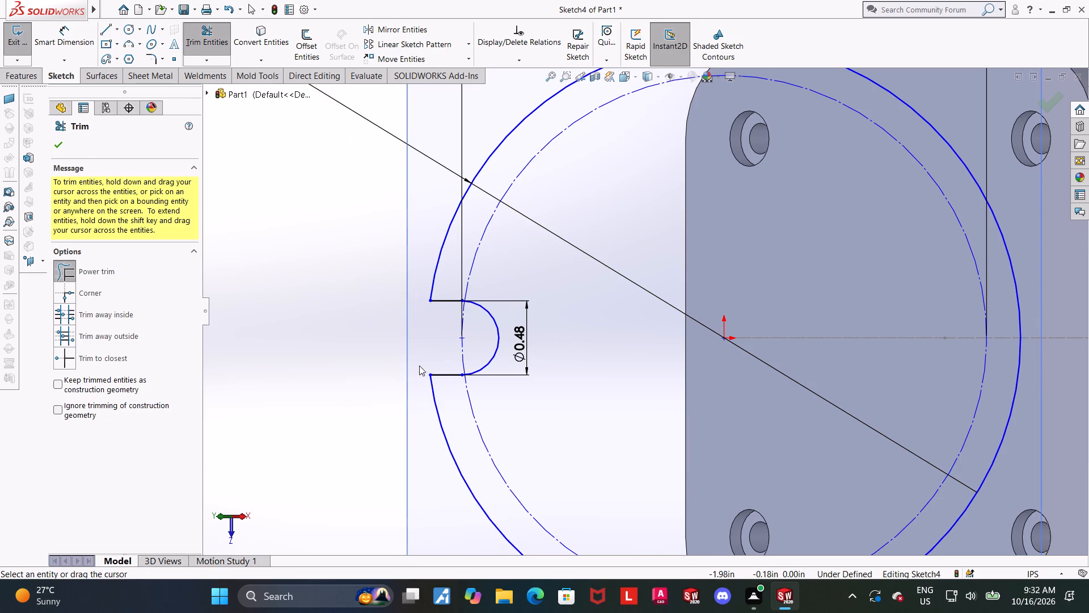
scroll(433, 366, up, 2)
scroll(607, 359, up, 2)
scroll(789, 334, down, 1)
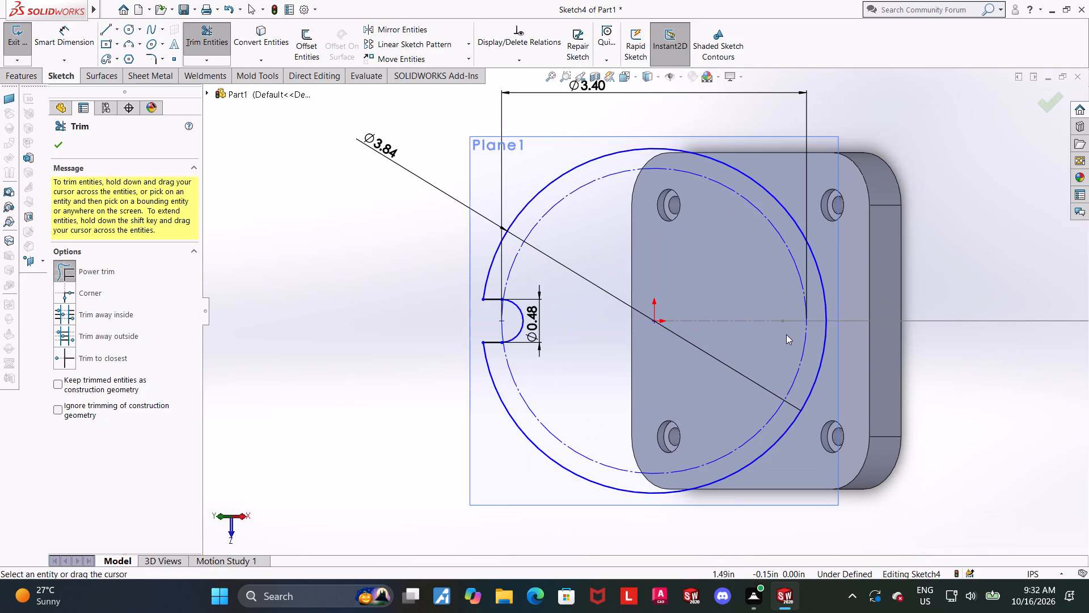
scroll(783, 334, up, 1)
key(Escape)
key(Escape)
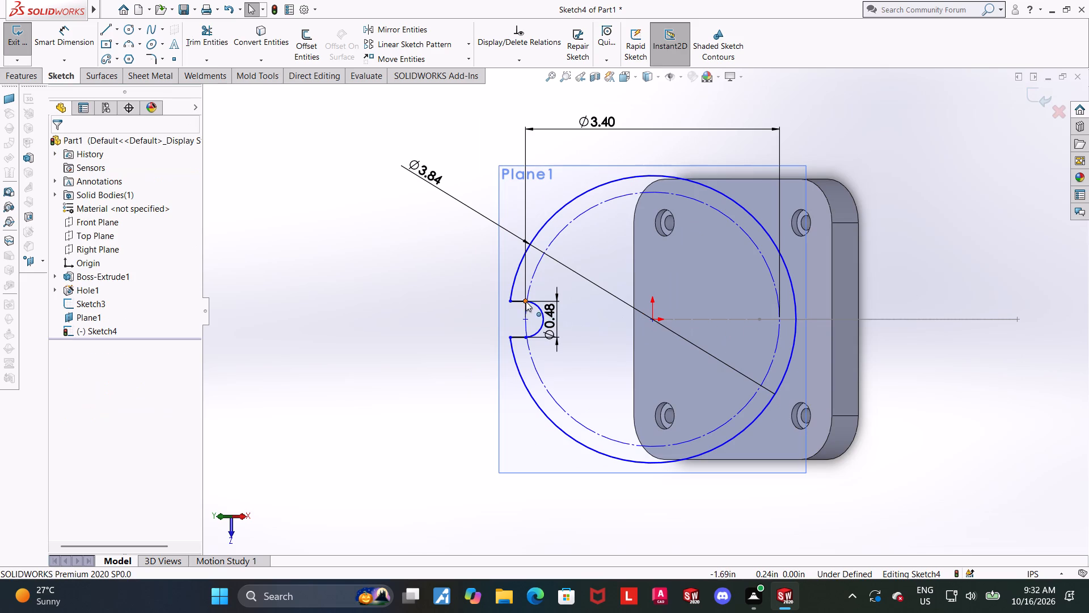
Circular-pattern the notch's two lines and arc about the sketch origin as 4 equally spaced instances over 360 degrees.
click(521, 300)
click(541, 311)
click(519, 337)
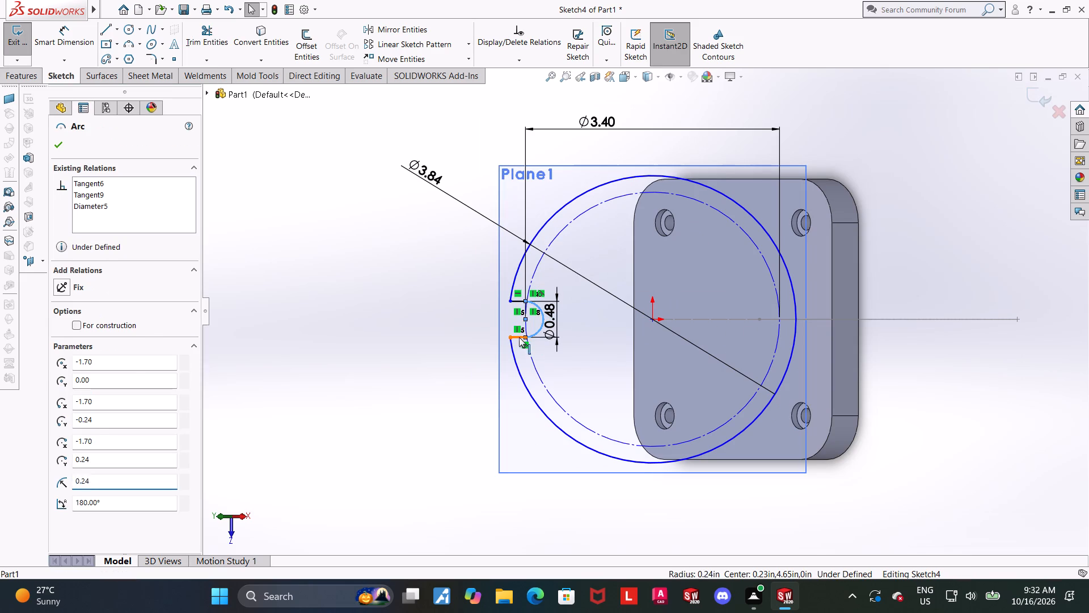
scroll(573, 296, down, 2)
key(Escape)
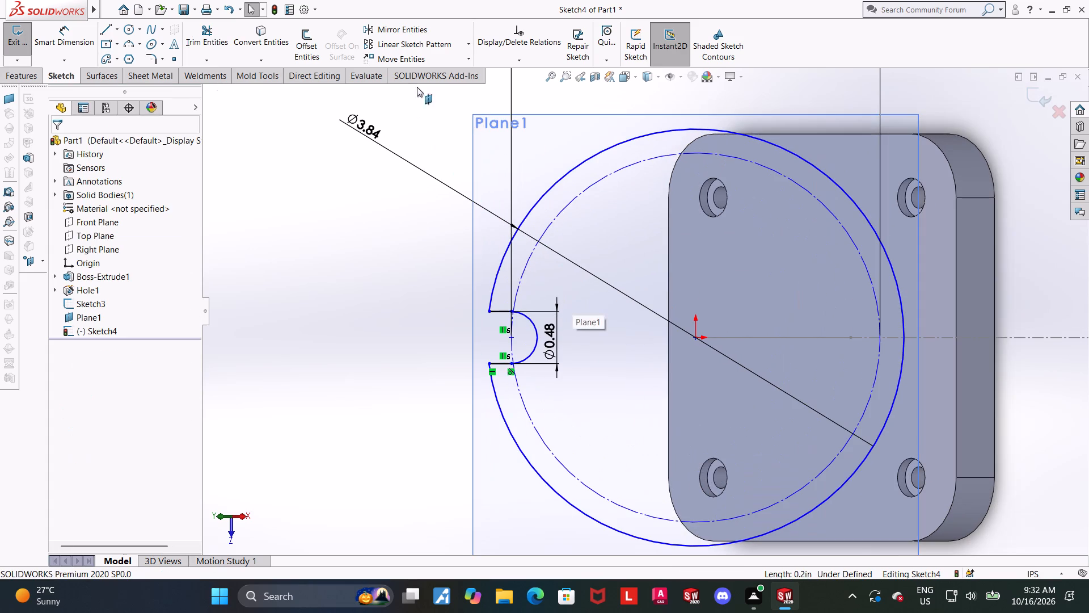
click(466, 47)
click(428, 78)
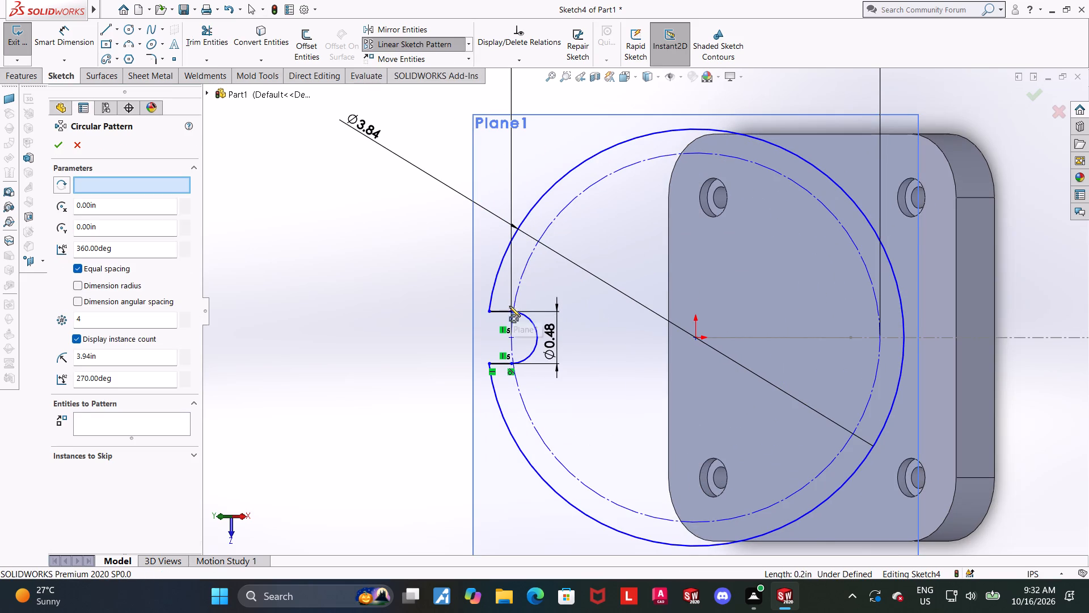
click(504, 310)
click(529, 321)
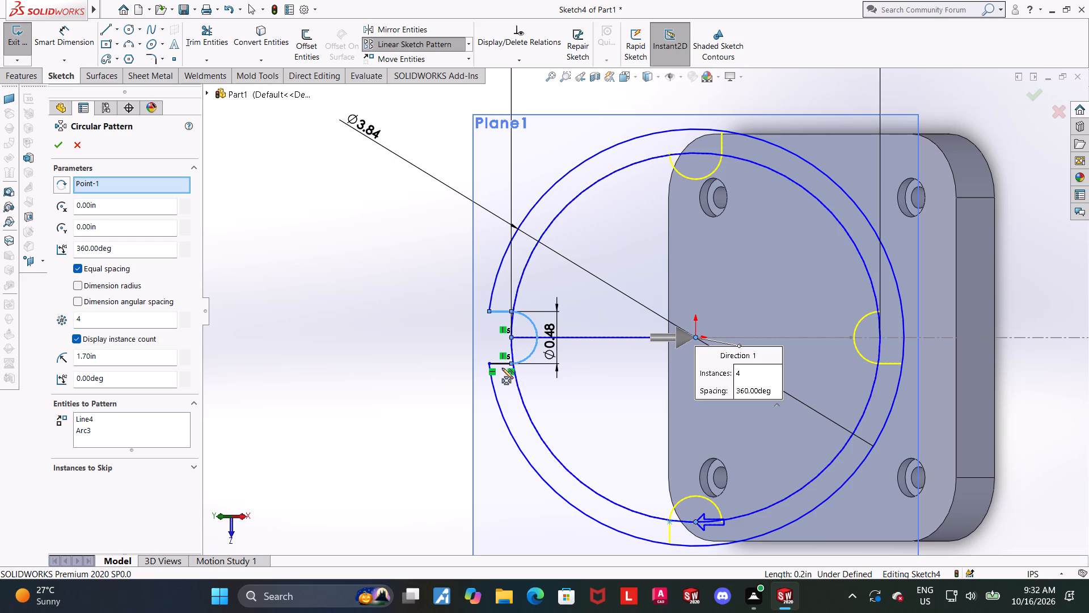
click(500, 364)
scroll(704, 370, up, 2)
scroll(978, 342, down, 1)
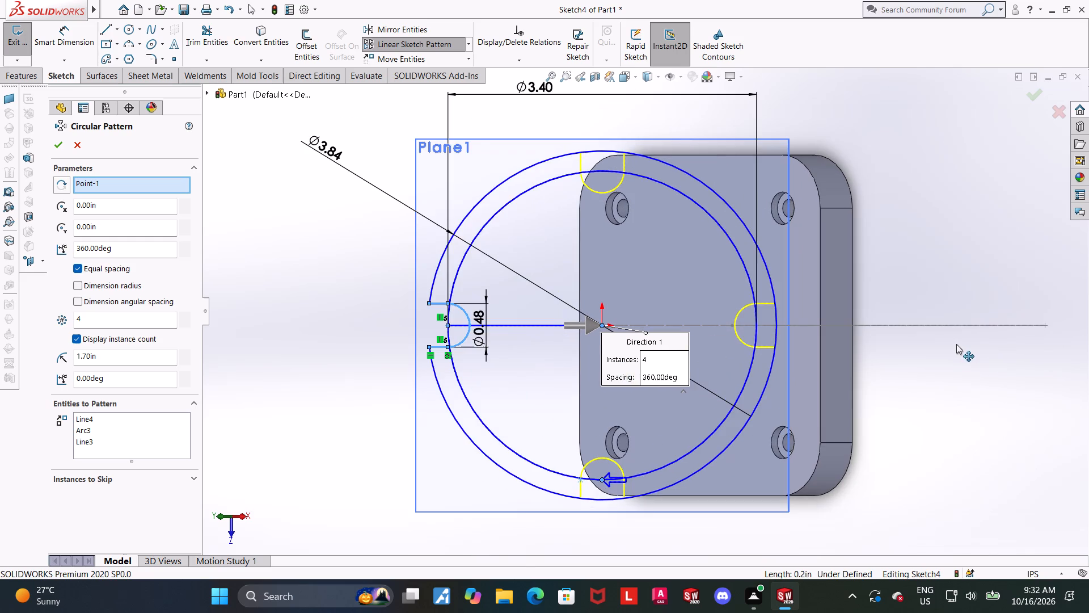
scroll(955, 344, down, 1)
scroll(918, 346, up, 1)
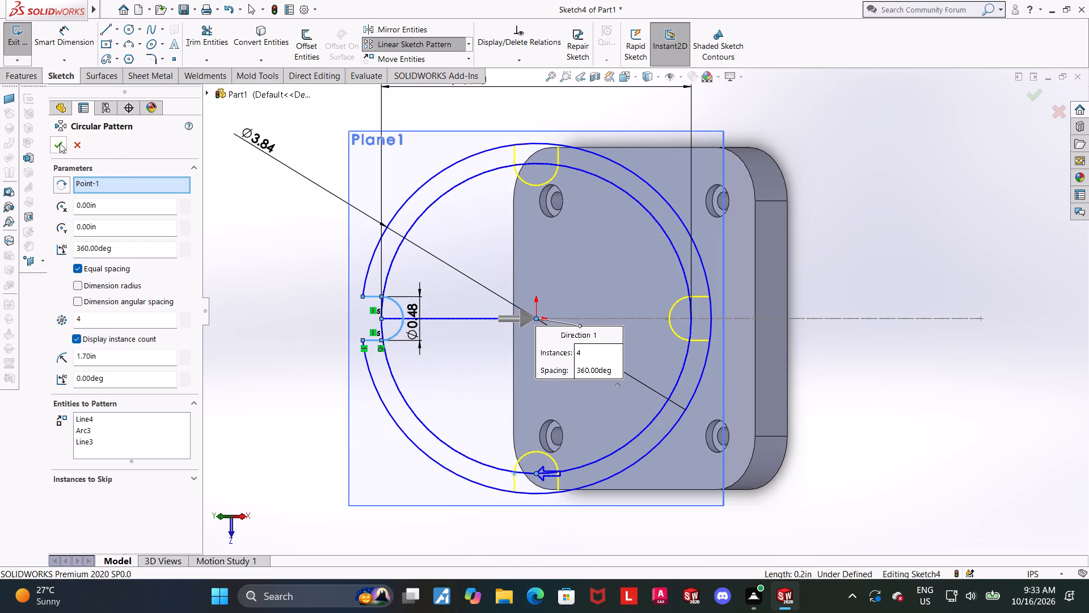
click(60, 143)
Trim the 3.84 in circle's segments across the mouths of the three patterned notches, opening each one.
click(218, 32)
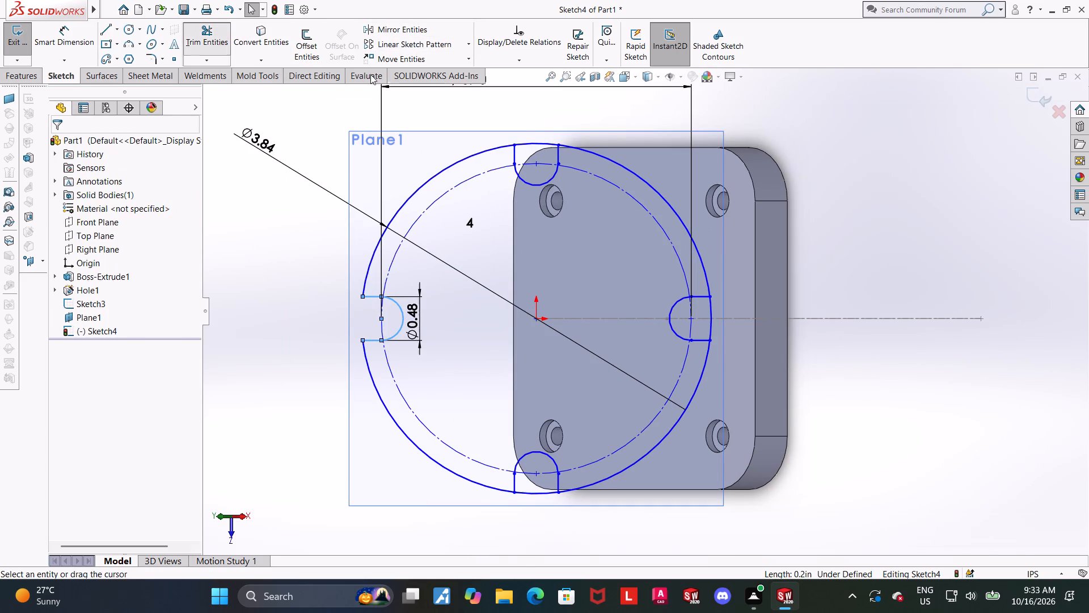
scroll(545, 123, up, 2)
scroll(596, 159, down, 3)
drag(569, 253, 564, 219)
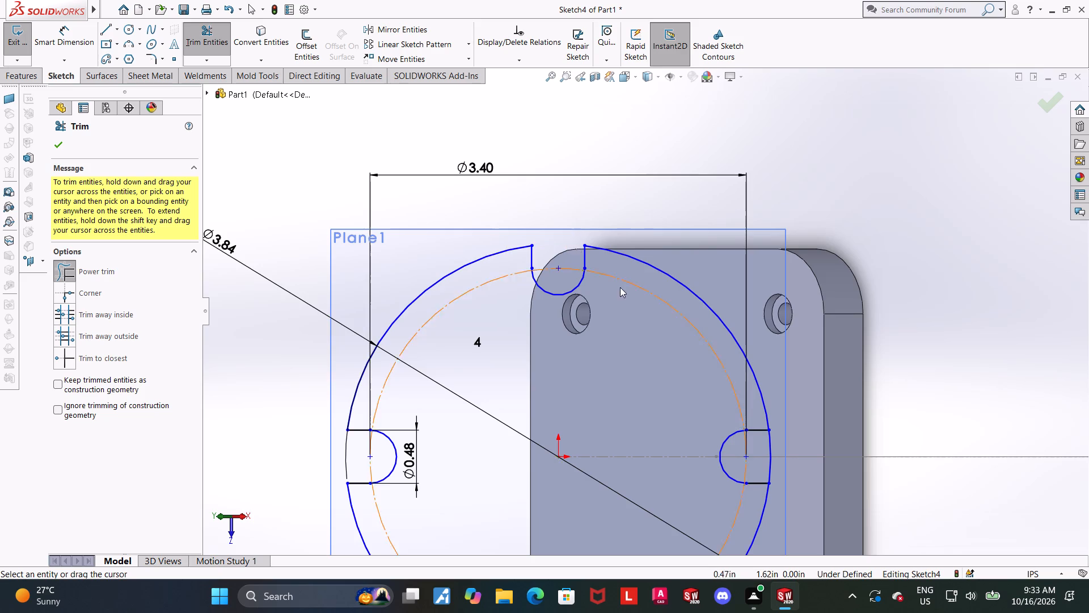
scroll(625, 291, down, 4)
scroll(699, 393, up, 8)
scroll(759, 439, down, 3)
drag(686, 354, 657, 351)
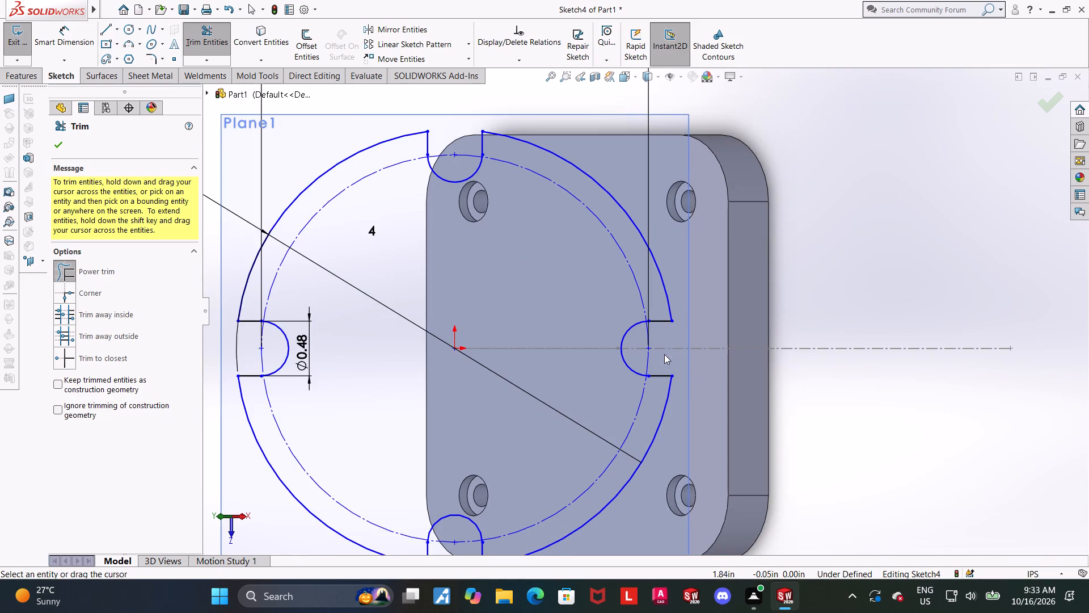
scroll(665, 377, down, 2)
scroll(668, 414, up, 5)
scroll(506, 435, down, 3)
drag(568, 447, 568, 418)
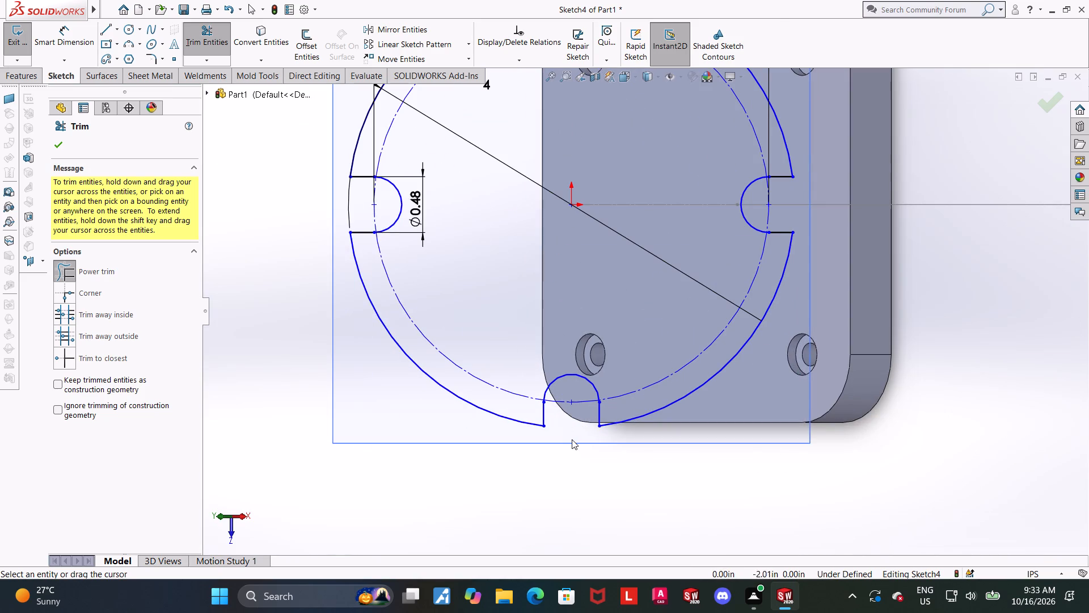
scroll(582, 393, down, 3)
scroll(636, 359, up, 5)
scroll(731, 317, up, 3)
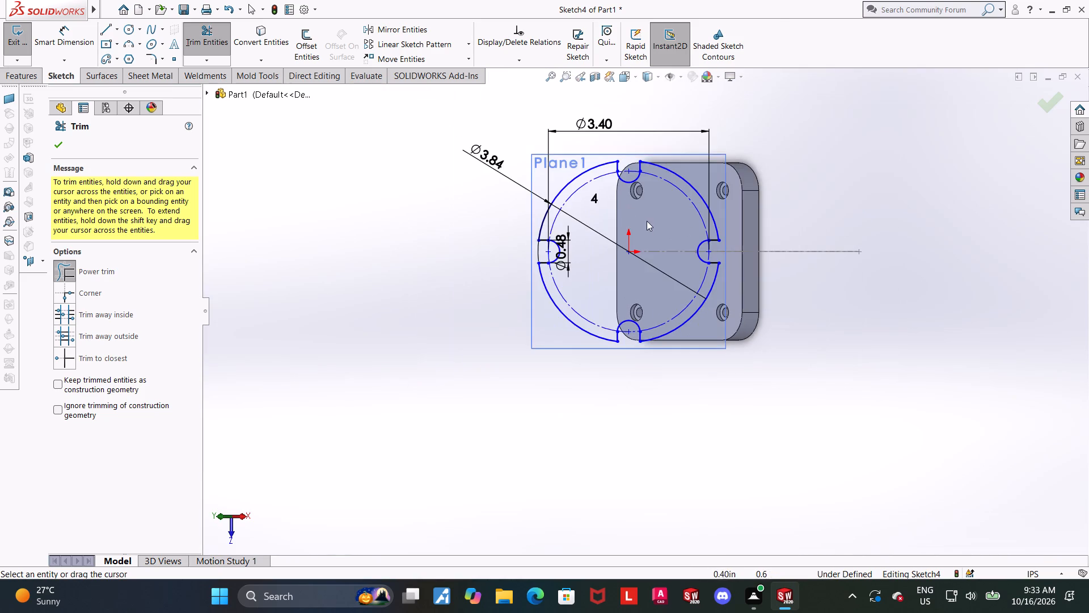
Finish trimming and exit the sketch of the notched circular profile on the angled plane.
scroll(604, 196, down, 2)
scroll(550, 305, down, 1)
scroll(548, 301, up, 3)
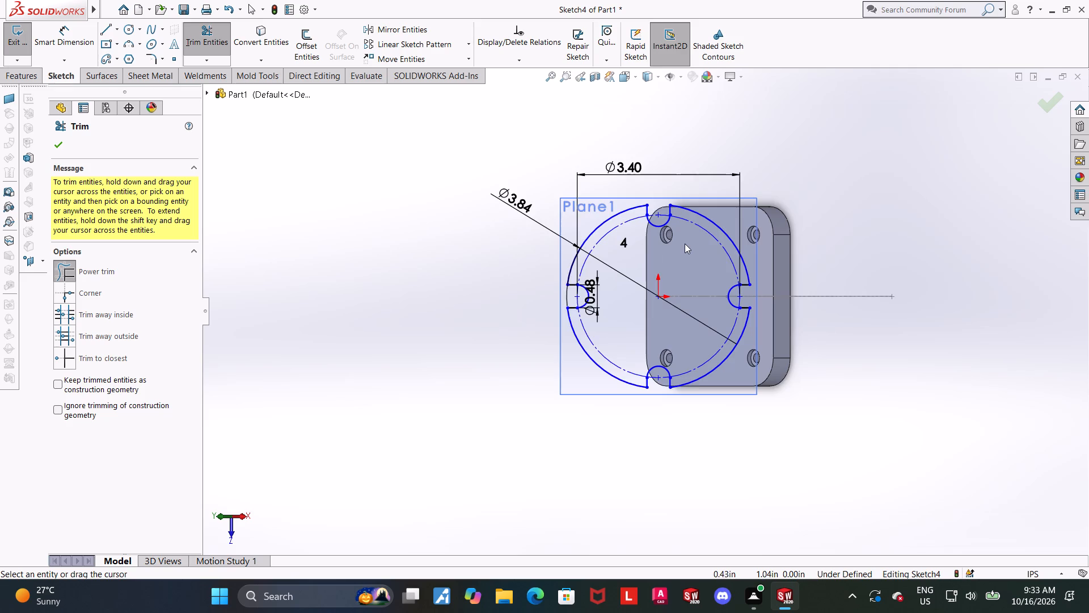
scroll(685, 243, down, 1)
scroll(685, 243, up, 1)
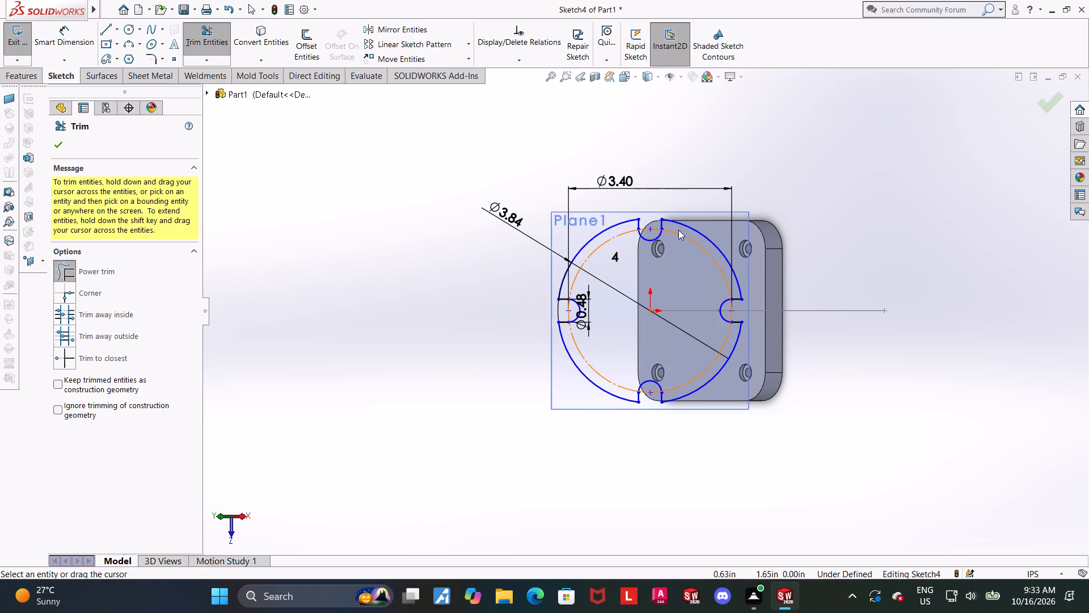
scroll(679, 239, up, 1)
scroll(685, 330, down, 1)
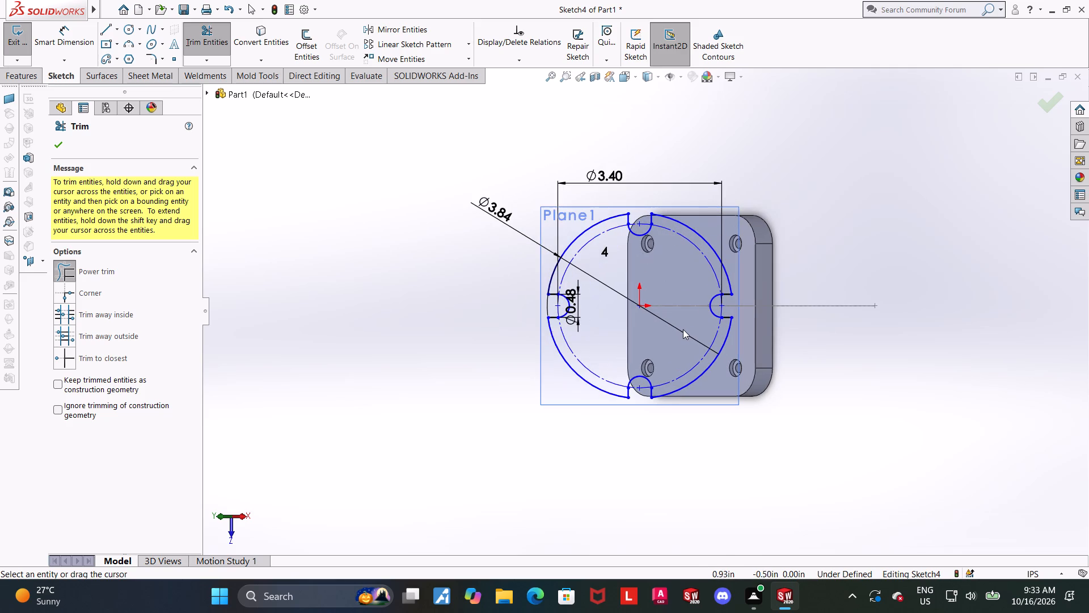
scroll(600, 283, down, 2)
scroll(567, 337, down, 2)
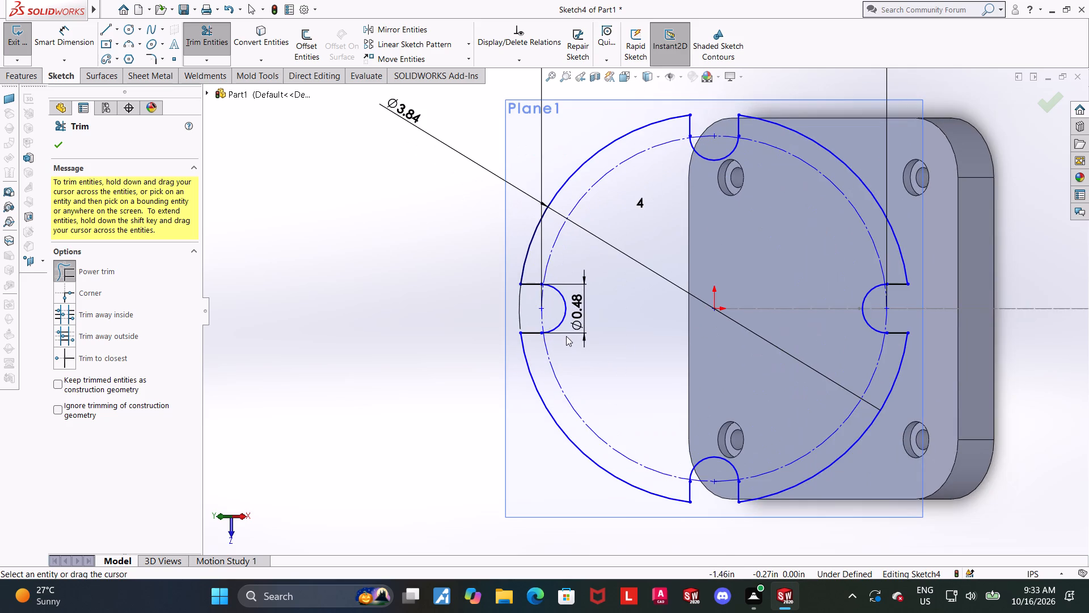
scroll(566, 336, up, 2)
middle_drag(712, 288, 762, 323)
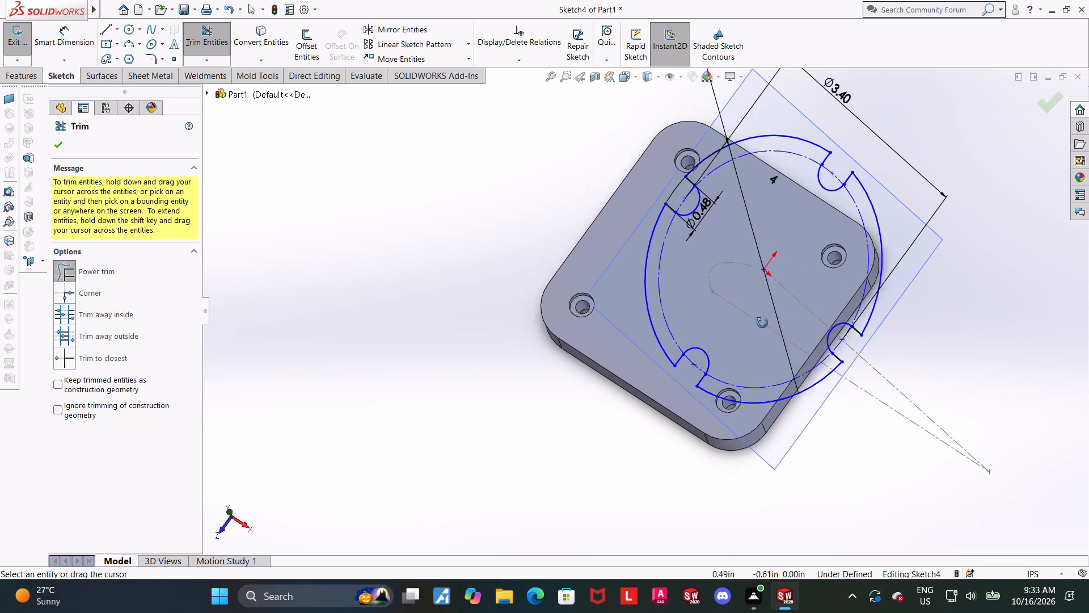
middle_drag(762, 323, 751, 305)
scroll(751, 305, up, 3)
scroll(881, 292, down, 2)
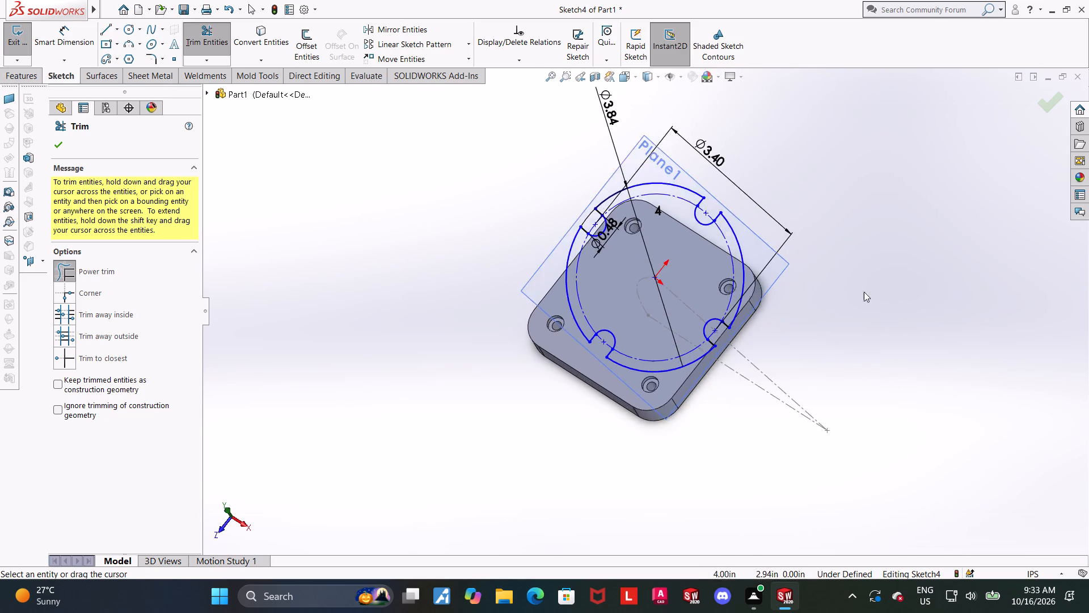
scroll(864, 292, down, 1)
click(1042, 100)
scroll(694, 276, up, 2)
middle_drag(693, 278, 706, 253)
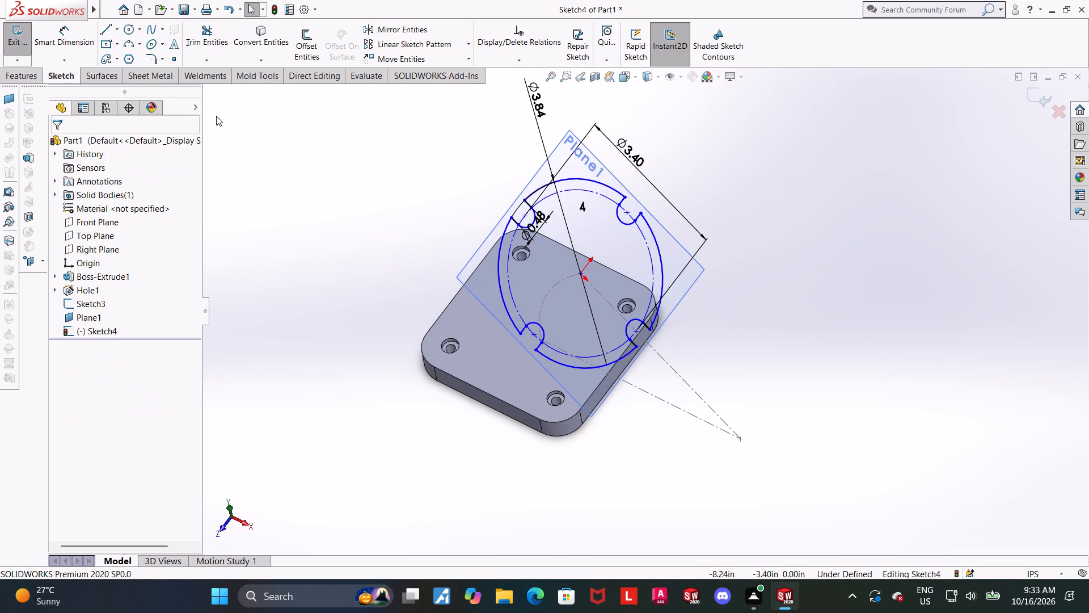
click(21, 45)
Examine the notched profile's orientation relative to the square plate and the construction arc.
scroll(406, 284, up, 2)
middle_drag(420, 301, 421, 279)
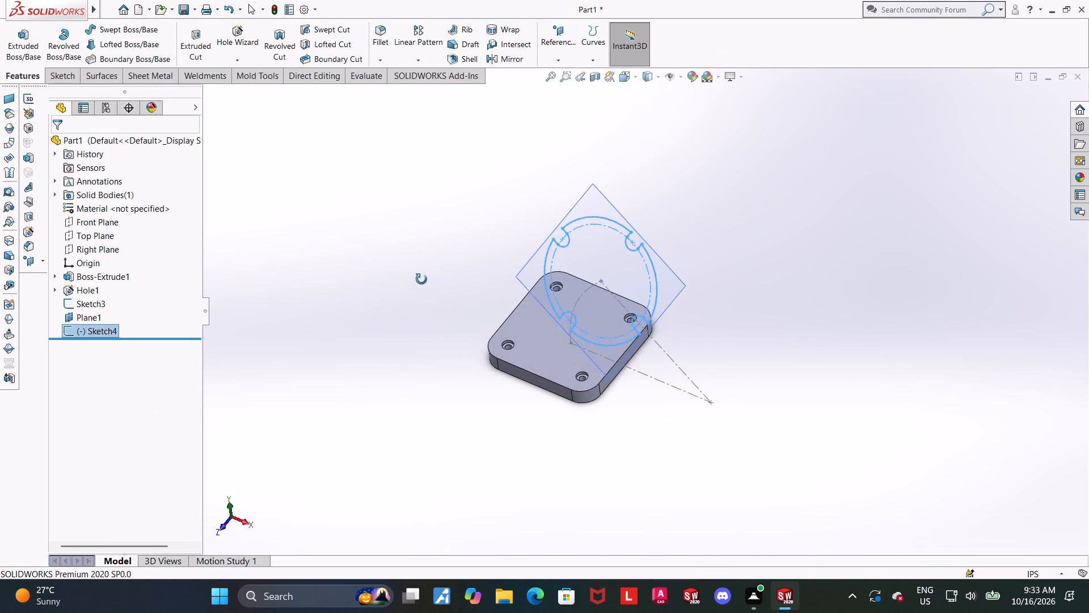
middle_drag(421, 279, 432, 283)
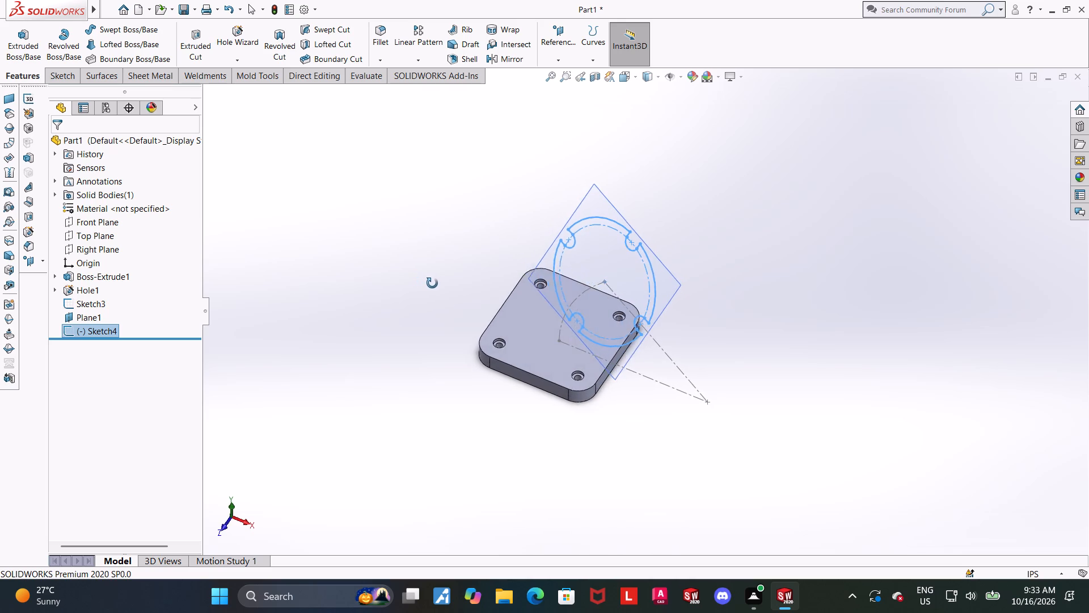
middle_drag(432, 283, 395, 292)
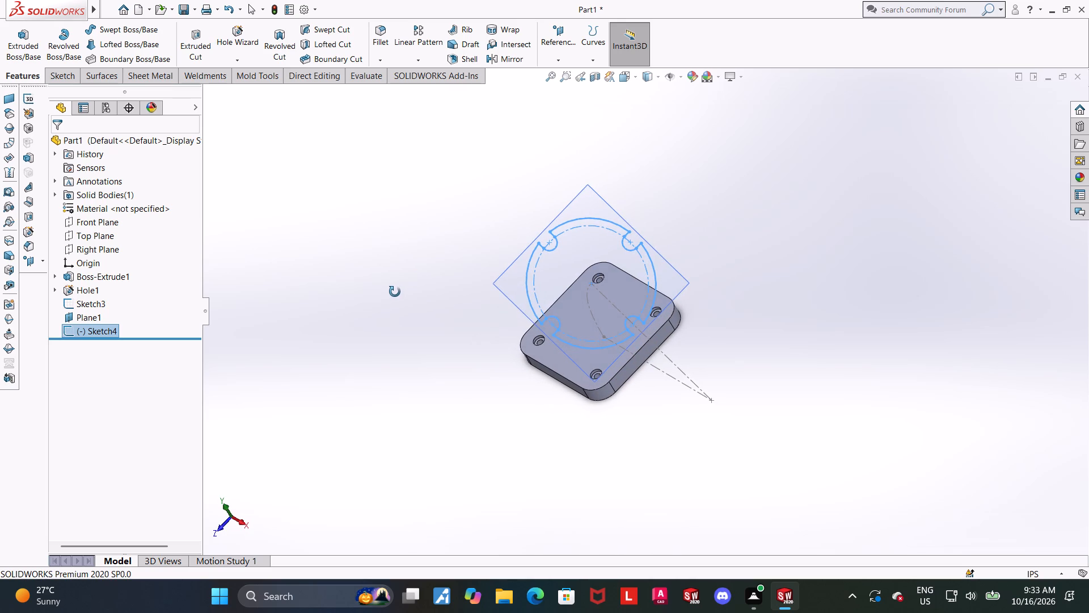
middle_drag(395, 292, 428, 281)
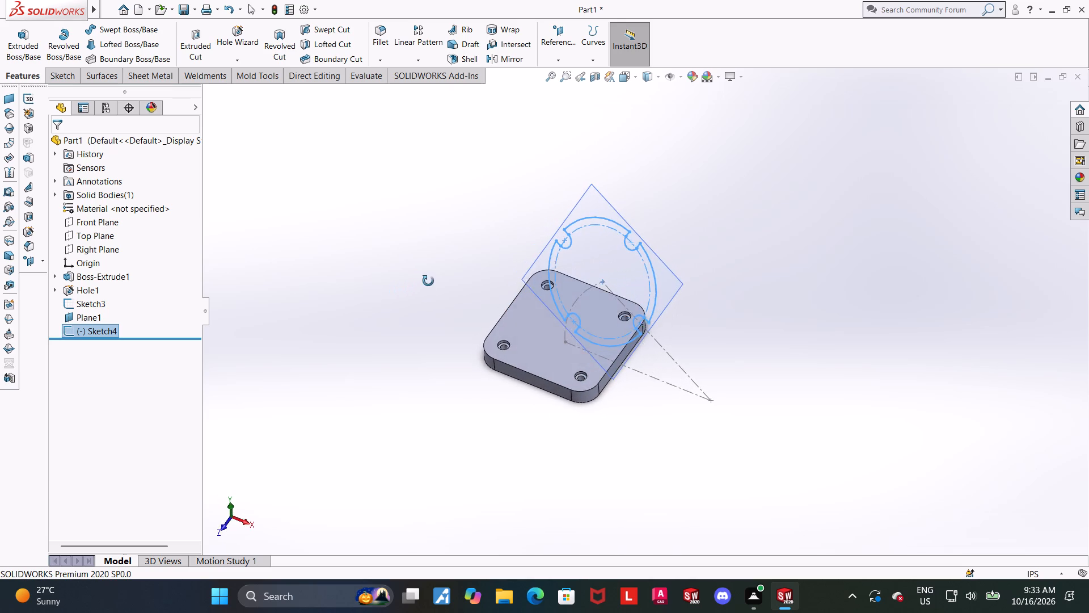
middle_drag(428, 281, 431, 270)
scroll(646, 385, down, 2)
middle_drag(609, 368, 609, 370)
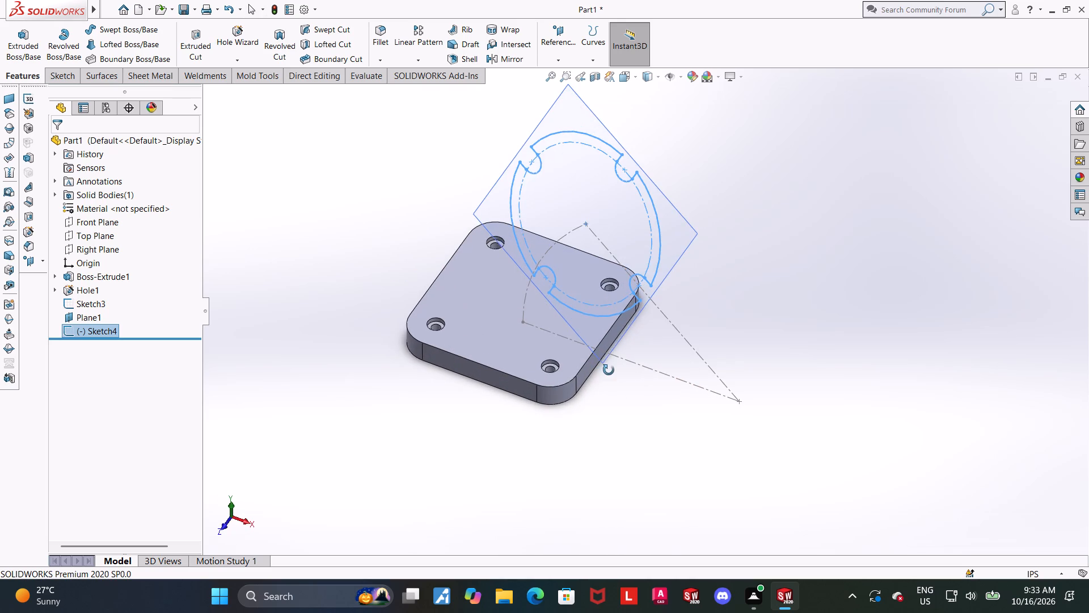
middle_drag(609, 370, 614, 362)
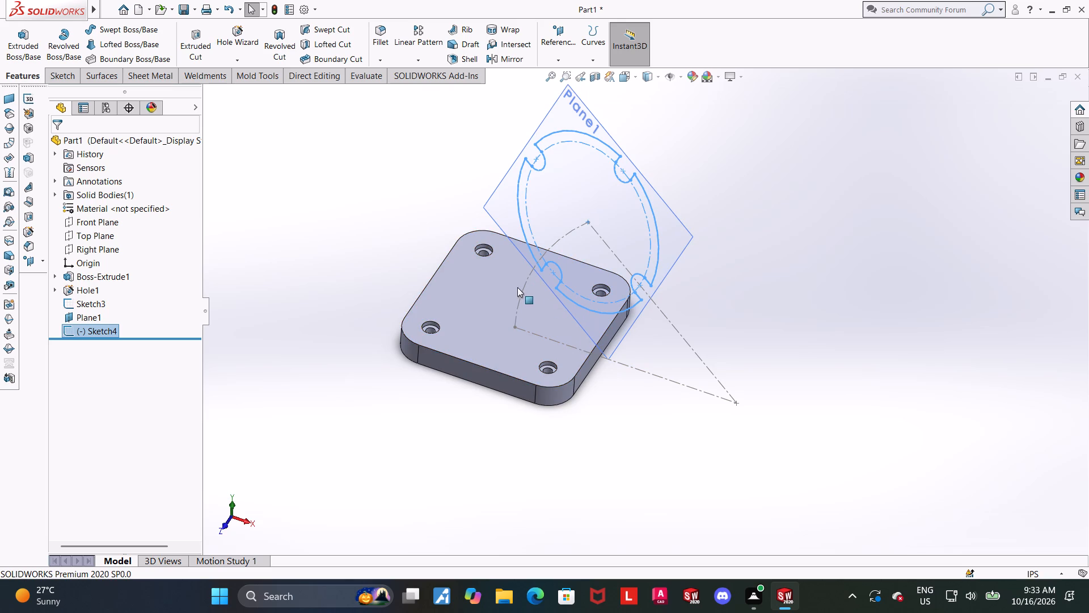
click(522, 288)
click(388, 215)
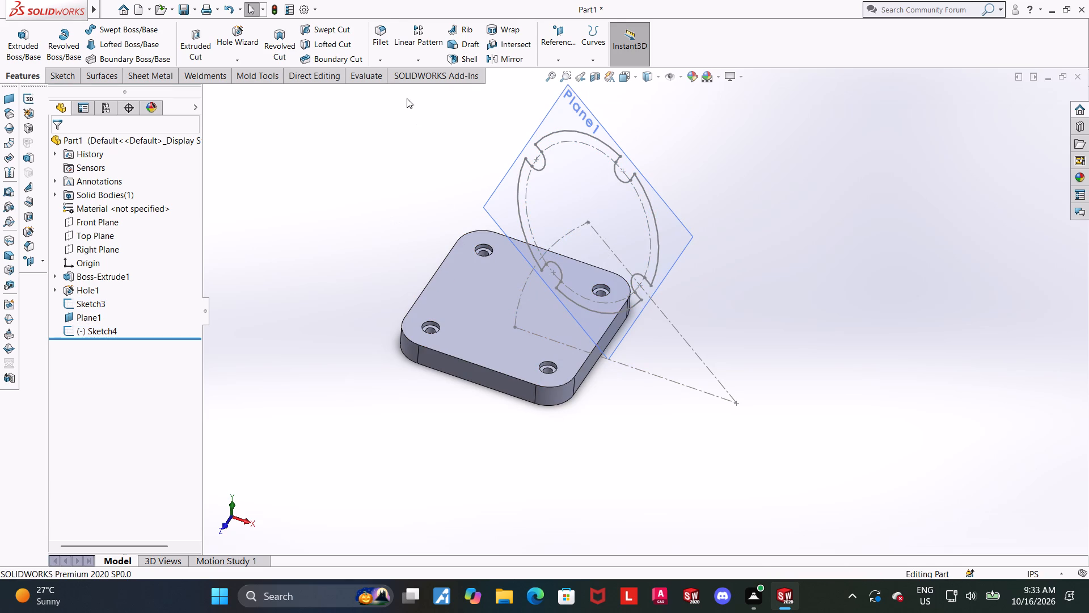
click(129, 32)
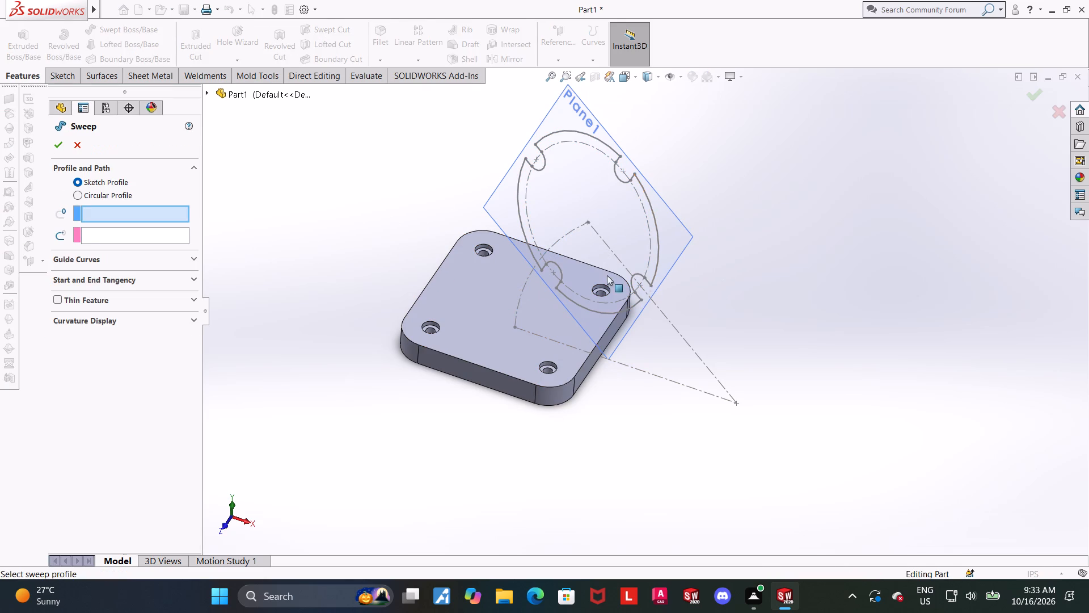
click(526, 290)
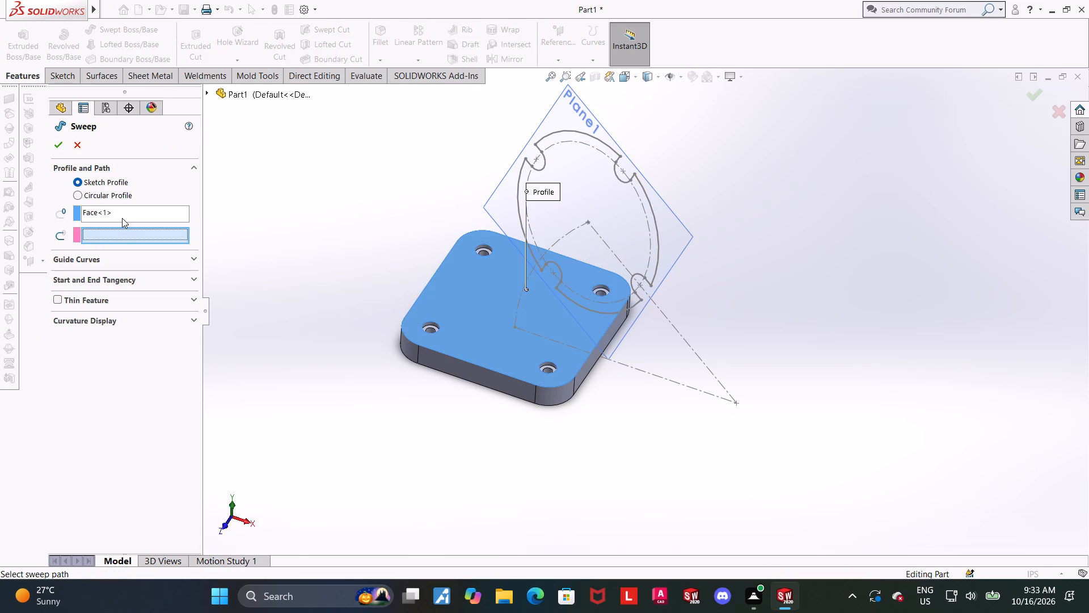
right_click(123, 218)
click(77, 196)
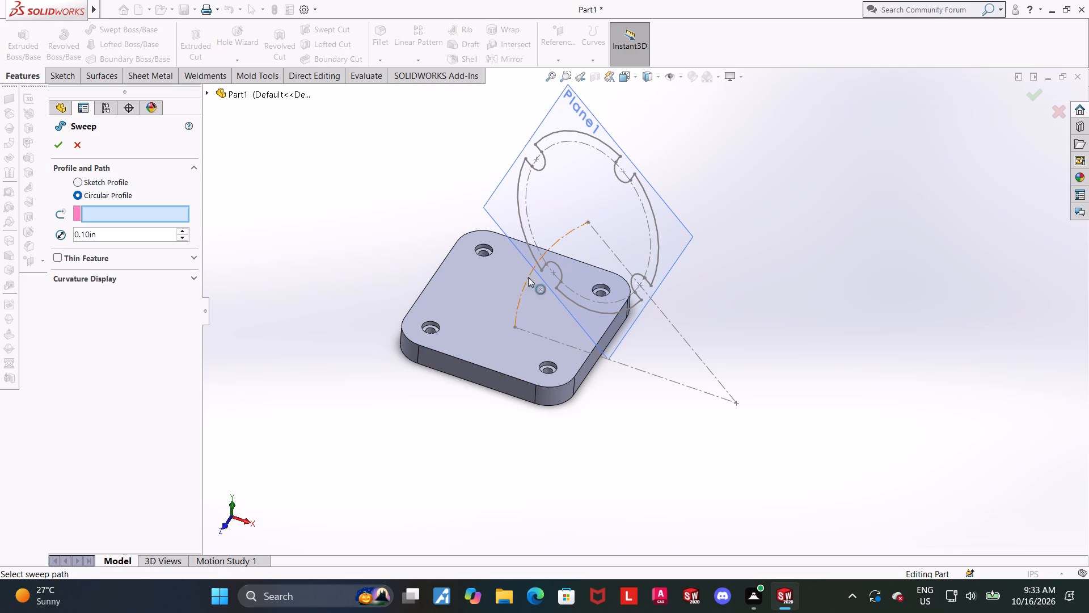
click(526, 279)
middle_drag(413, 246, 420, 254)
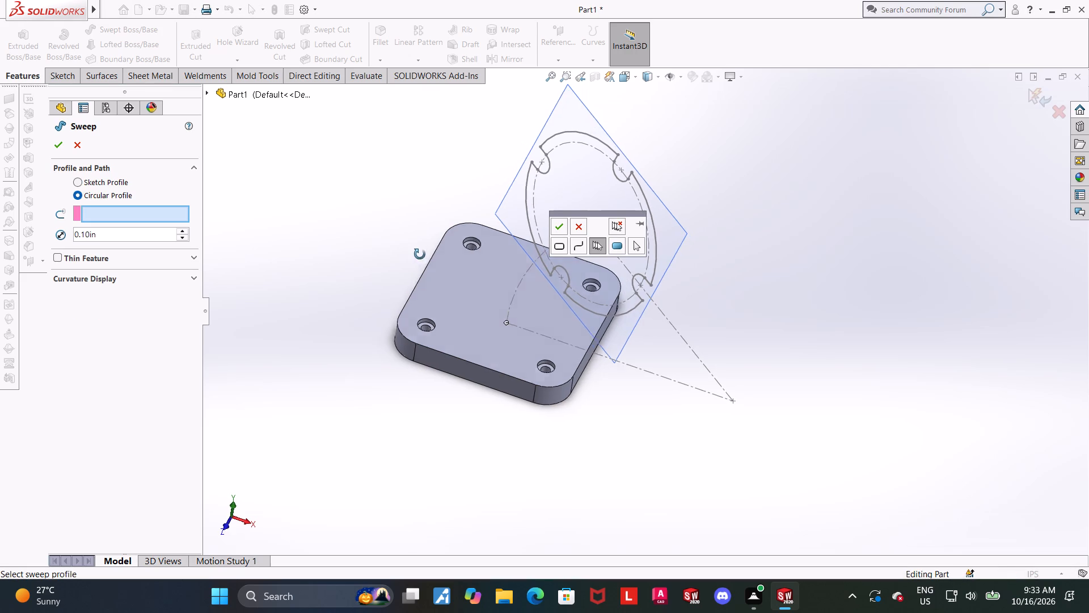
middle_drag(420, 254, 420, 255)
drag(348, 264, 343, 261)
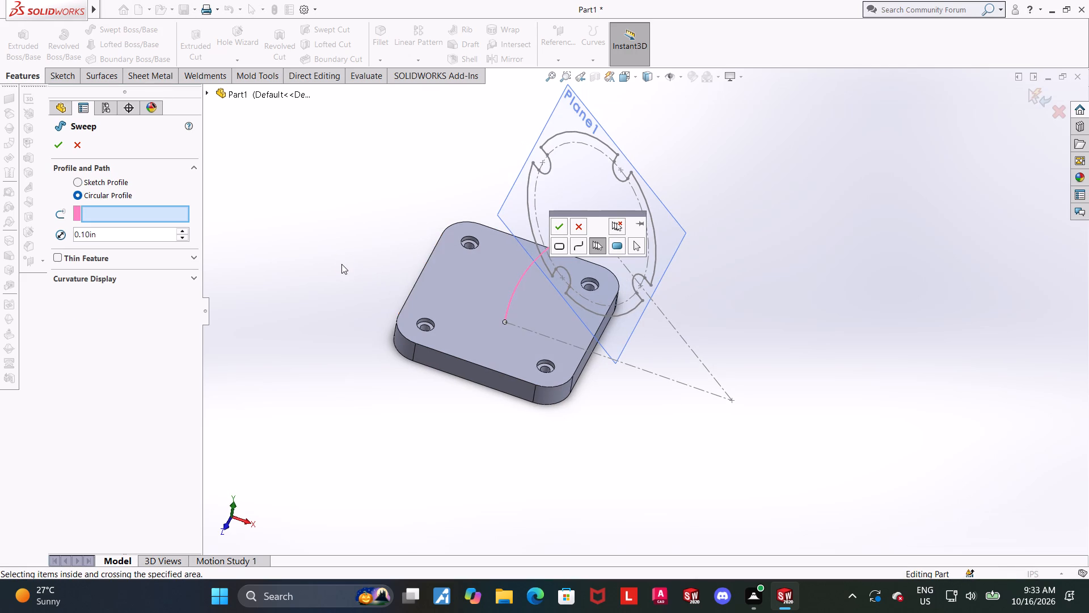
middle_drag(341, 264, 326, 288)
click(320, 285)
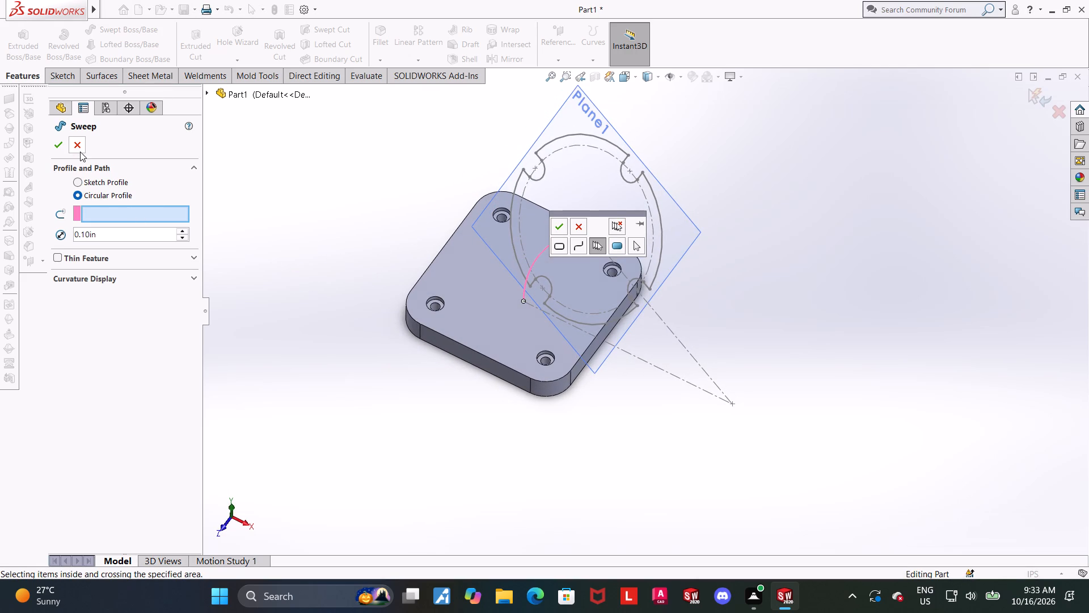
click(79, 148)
Start a sketch on the plate's top face and draw an origin-centred circle about 2.39 in in diameter.
click(471, 293)
click(521, 262)
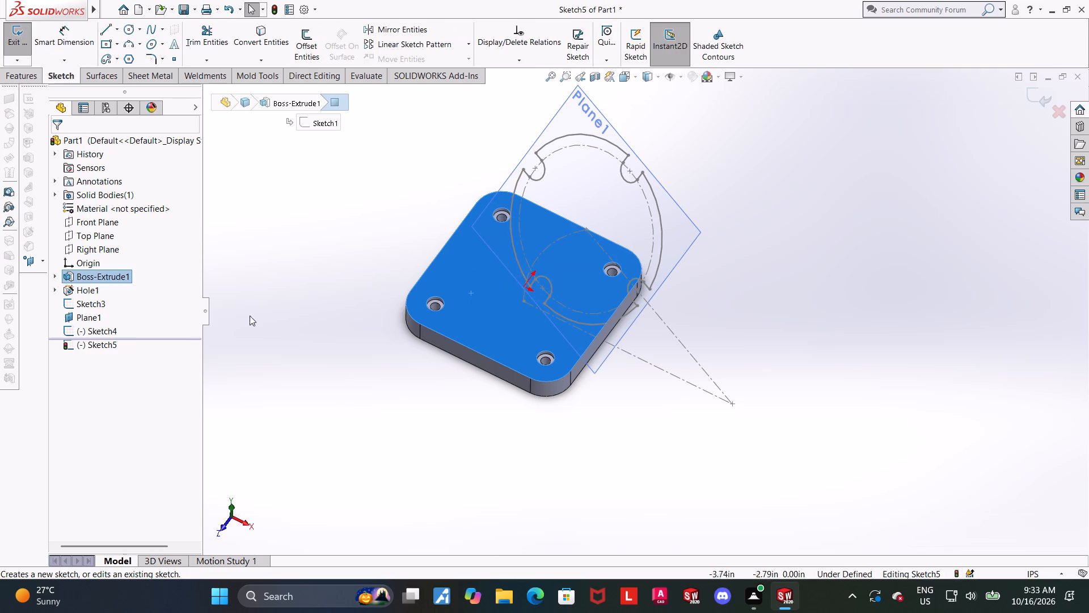
click(110, 345)
click(142, 329)
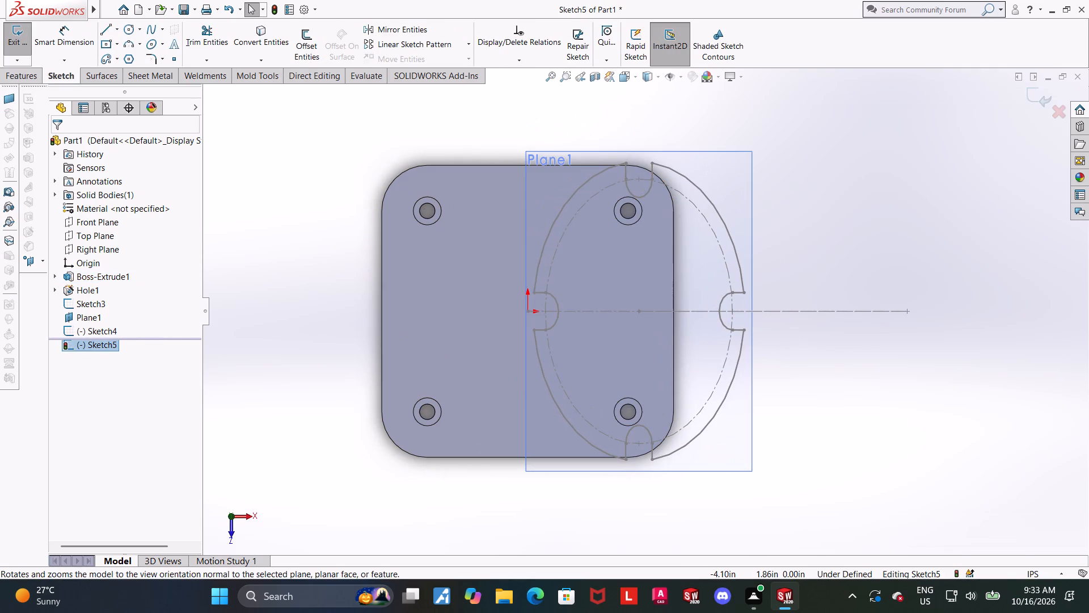
click(130, 30)
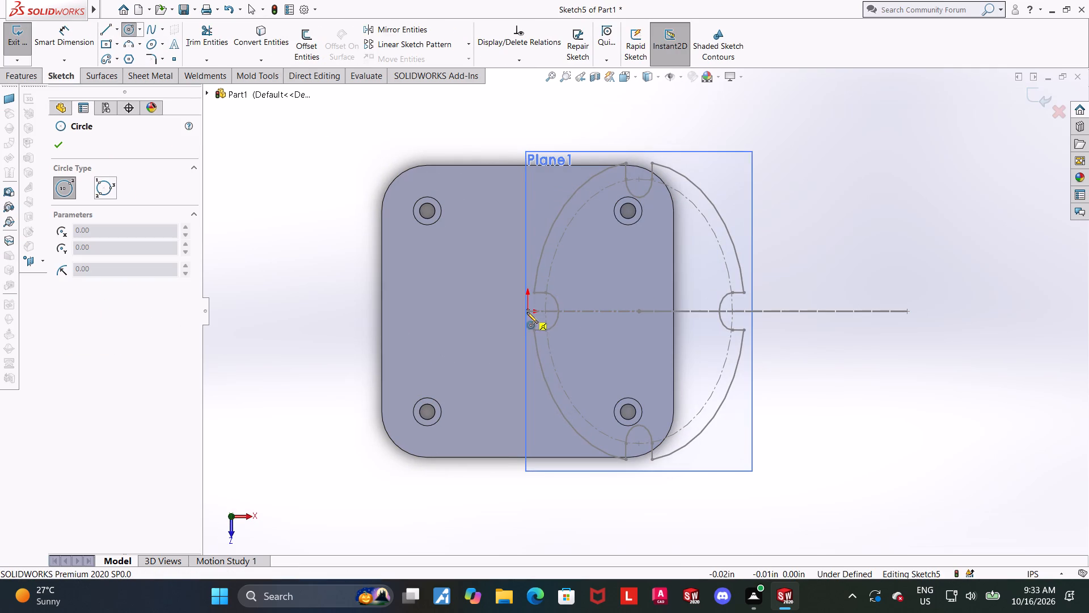
middle_drag(482, 330, 492, 329)
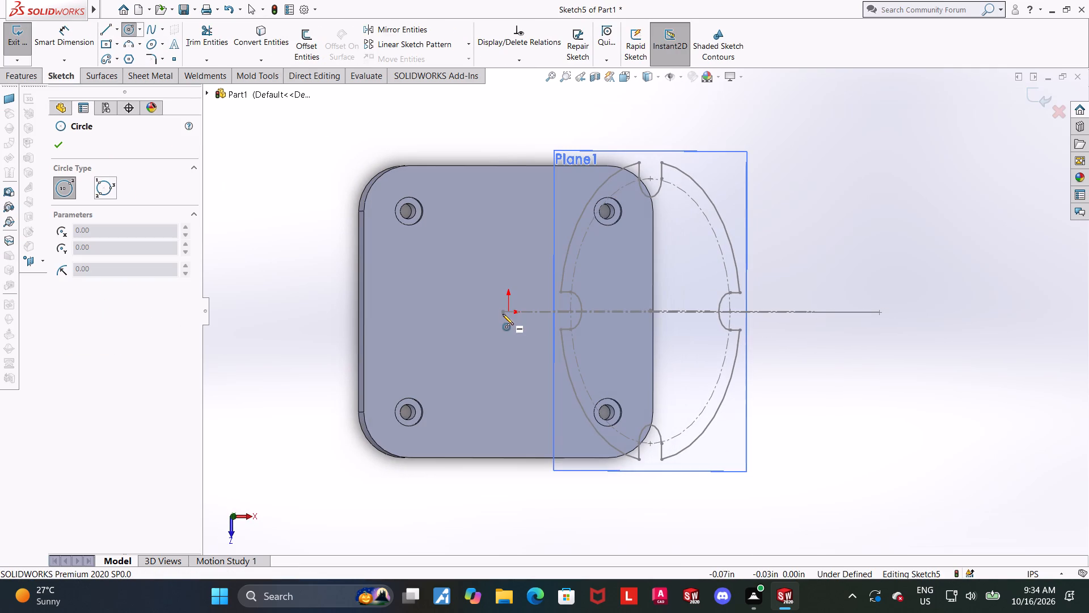
click(510, 312)
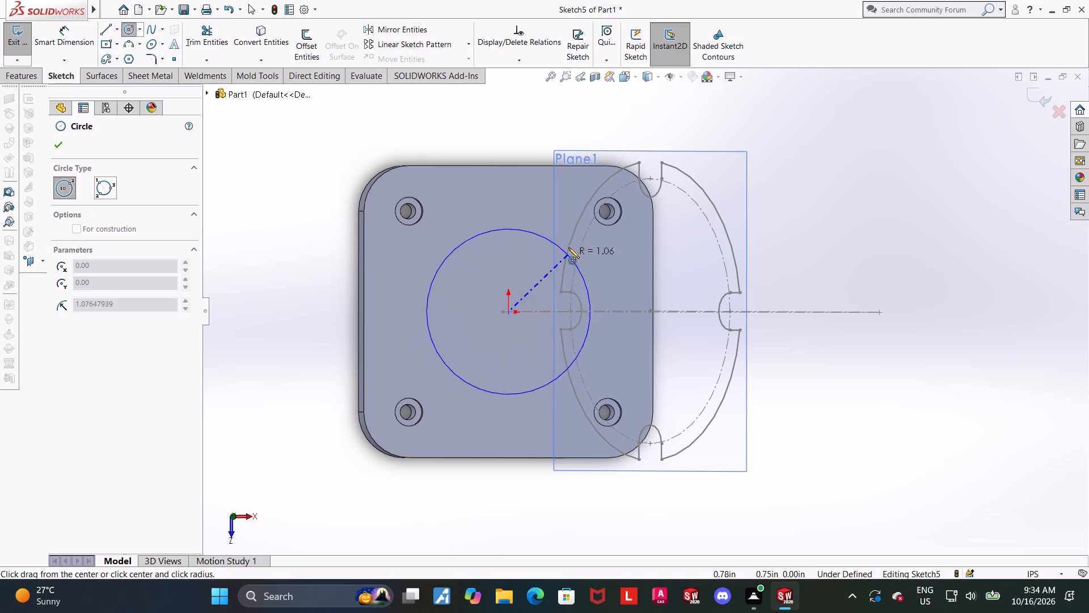
click(568, 241)
key(Escape)
Dimension the circle's diameter as 1.31*2, giving 2.62 in.
click(69, 39)
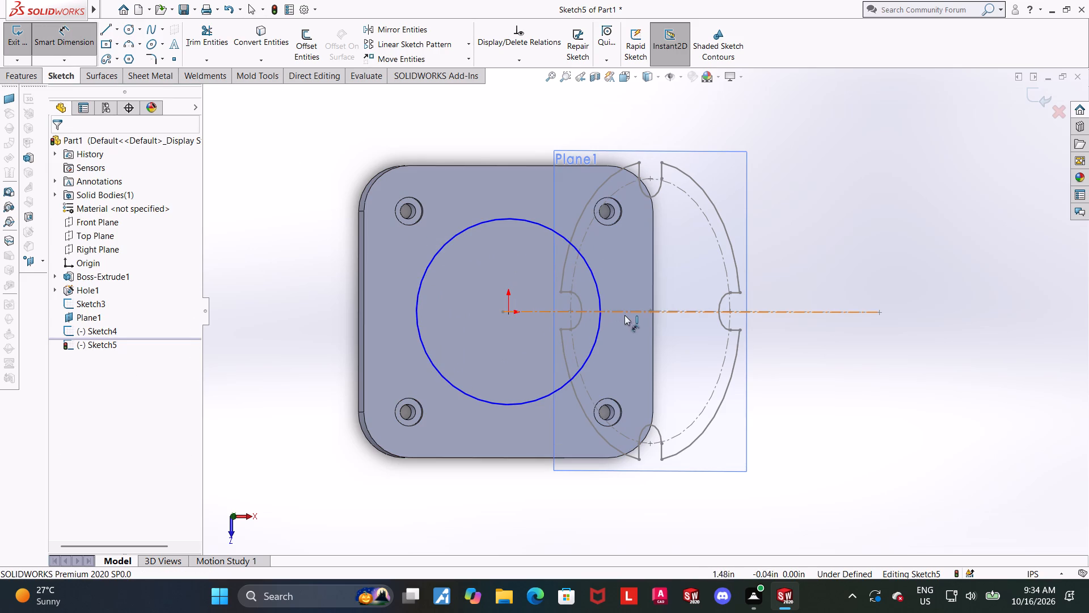
click(475, 225)
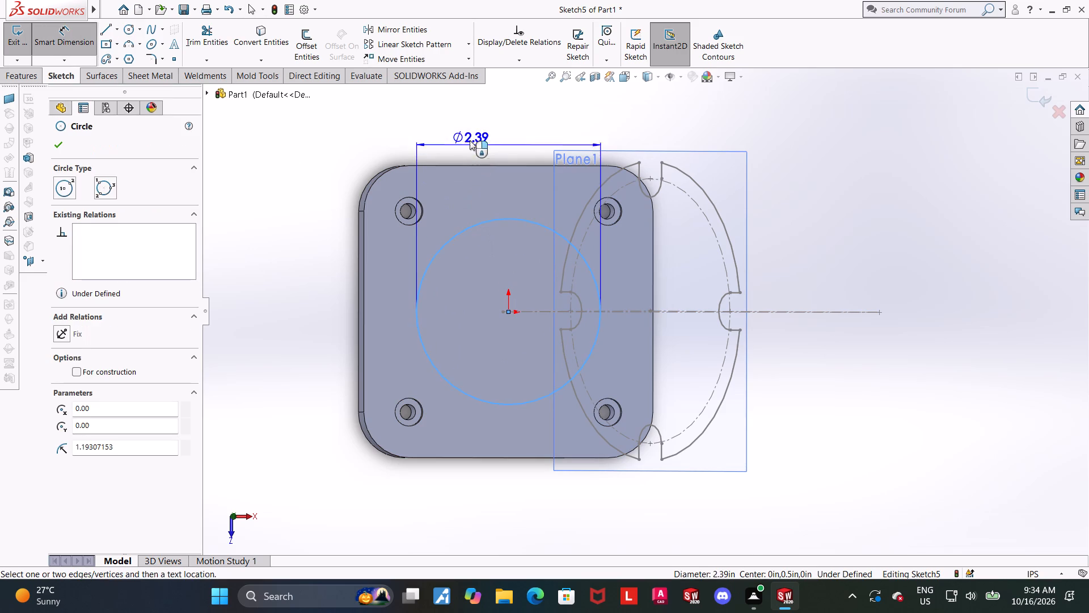
click(470, 131)
text(1.31)
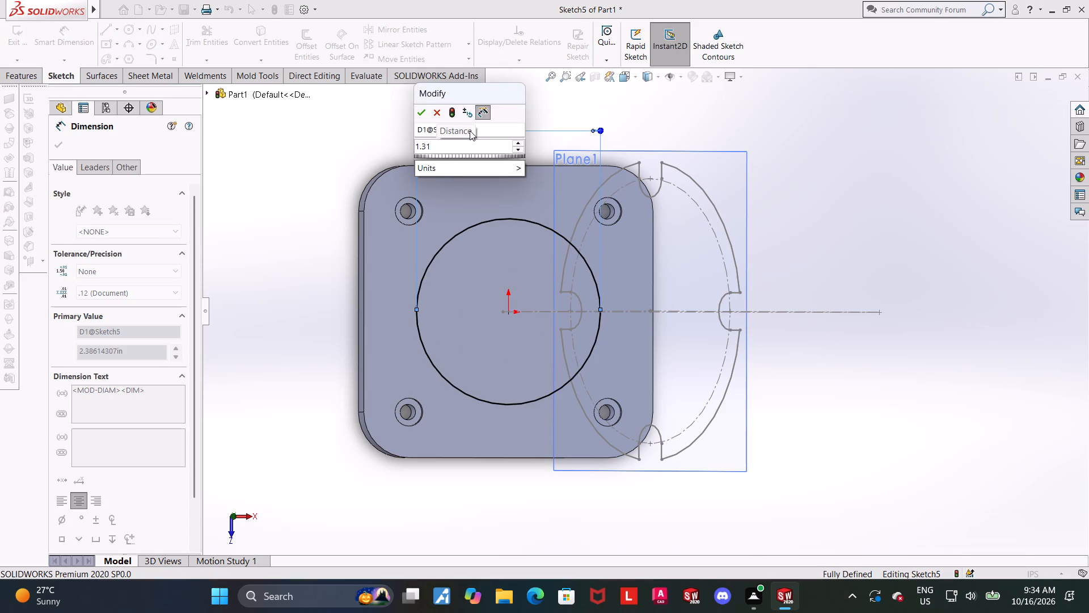
text(*2)
key(Return)
key(Escape)
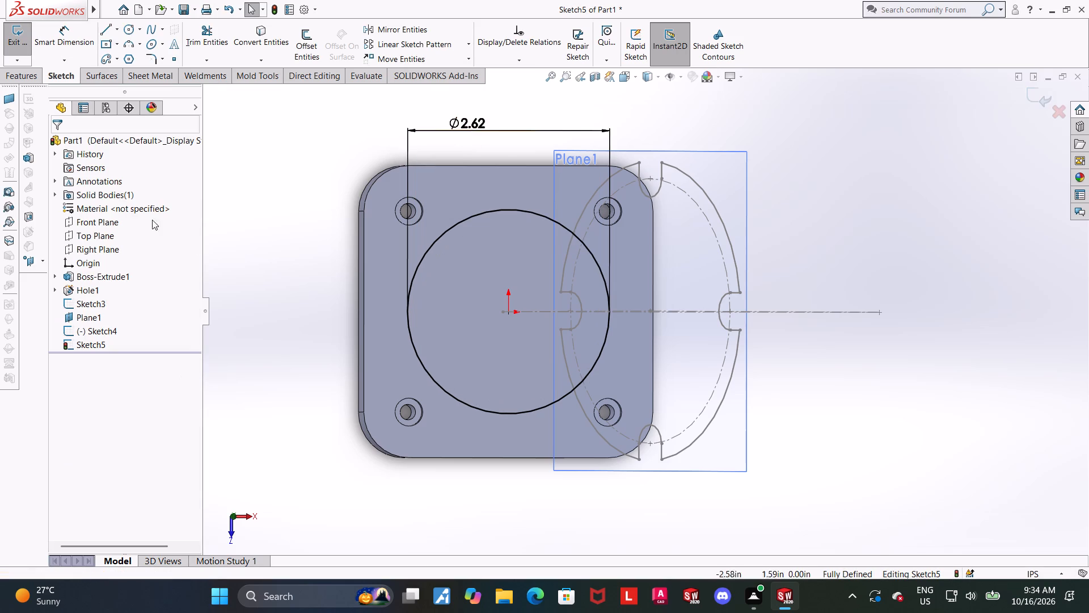
Draw a smaller concentric circle about 1.37 in in diameter, centred on the origin inside the 2.62 in circle.
scroll(530, 363, up, 1)
click(129, 26)
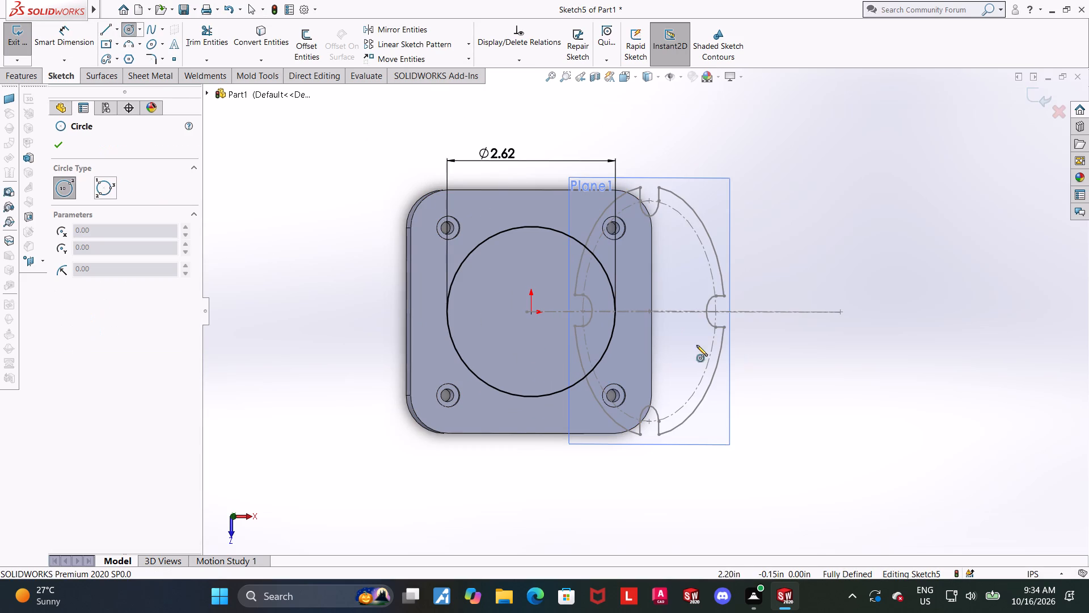
click(531, 313)
click(556, 275)
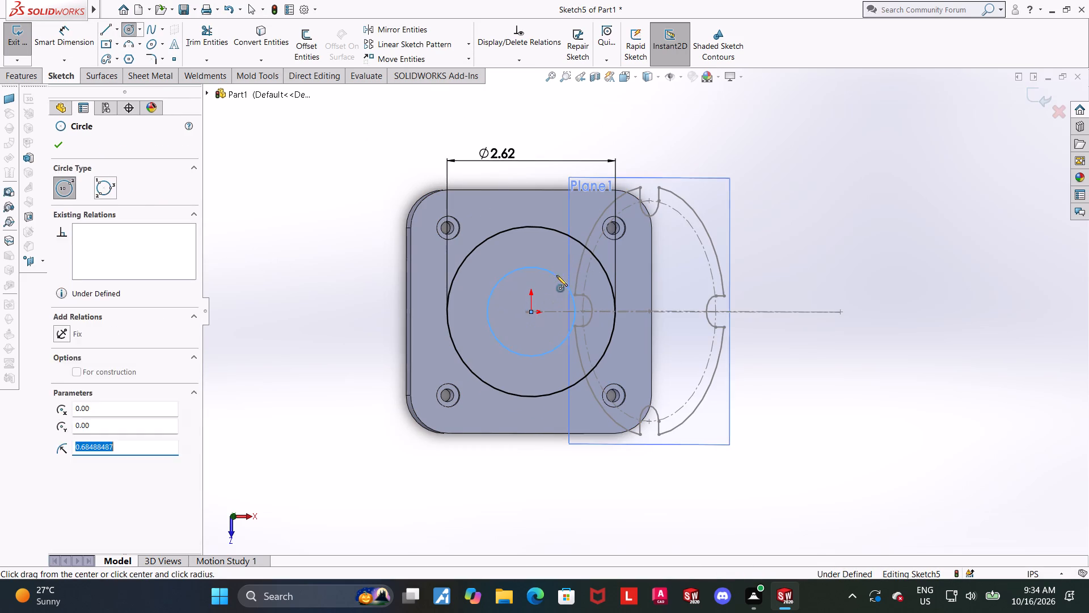
key(Escape)
Dimension the inner circle's diameter as 0.812*2, giving 1.624 in.
click(81, 41)
click(523, 267)
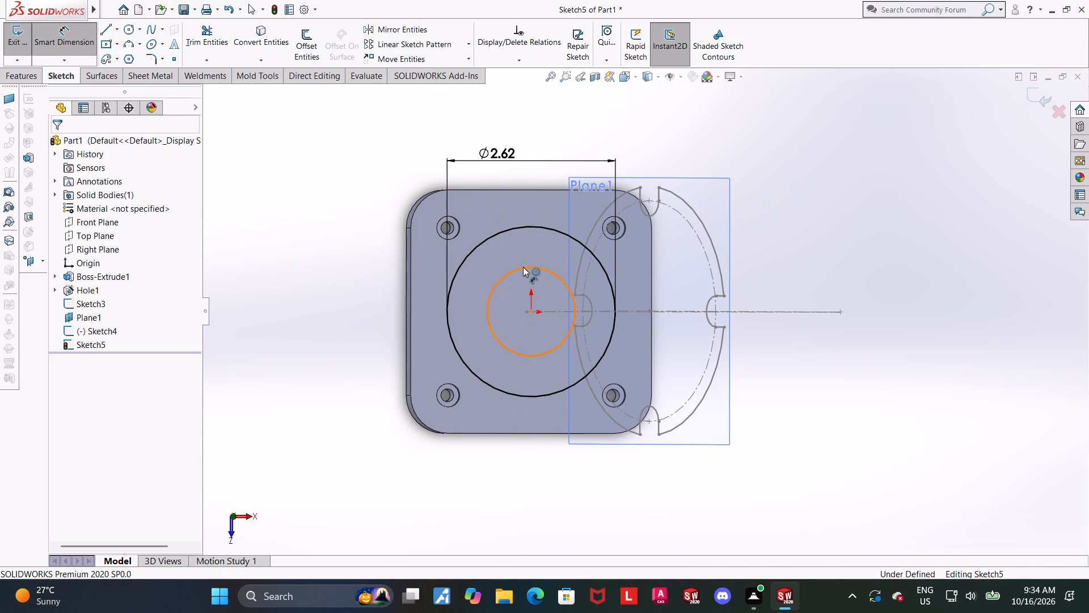
click(517, 209)
text(0.812)
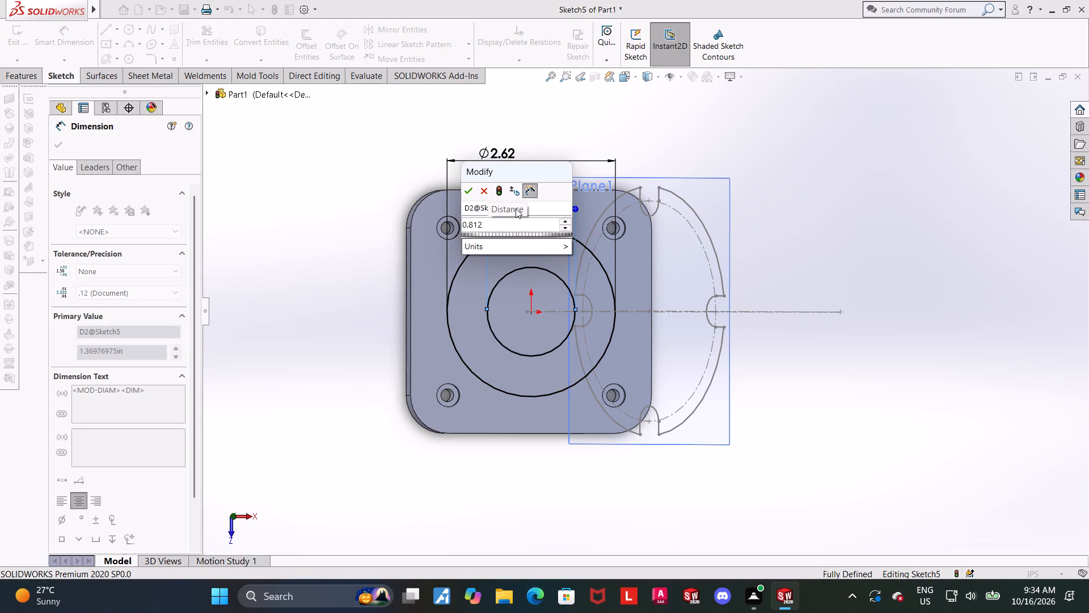
text(*2)
key(Return)
scroll(527, 245, up, 2)
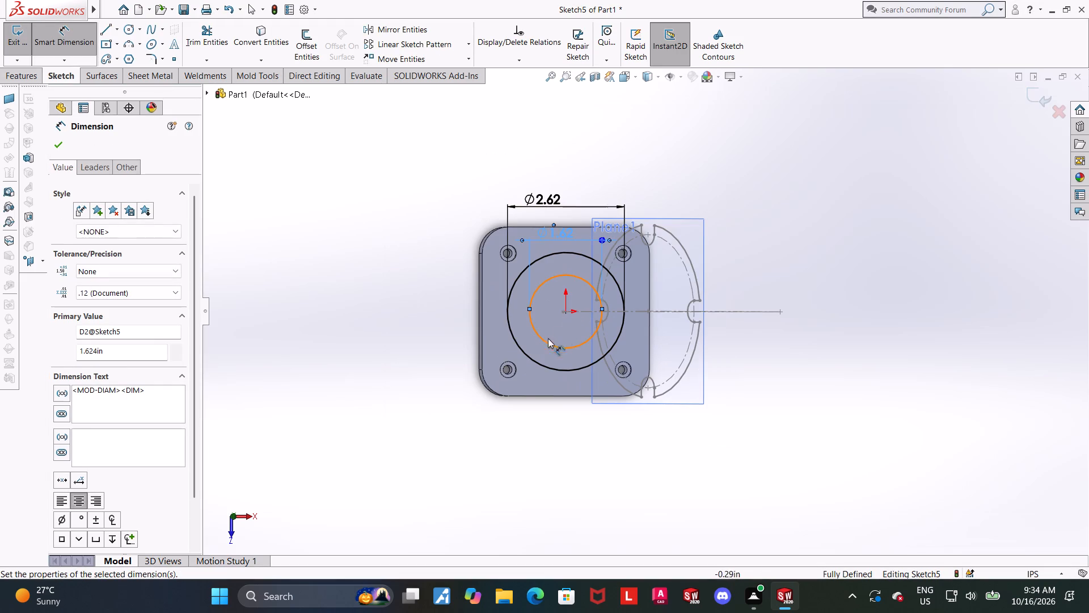
Finish and close the sketch with the two concentric circles on the plate's top face.
middle_drag(536, 340, 547, 320)
click(793, 385)
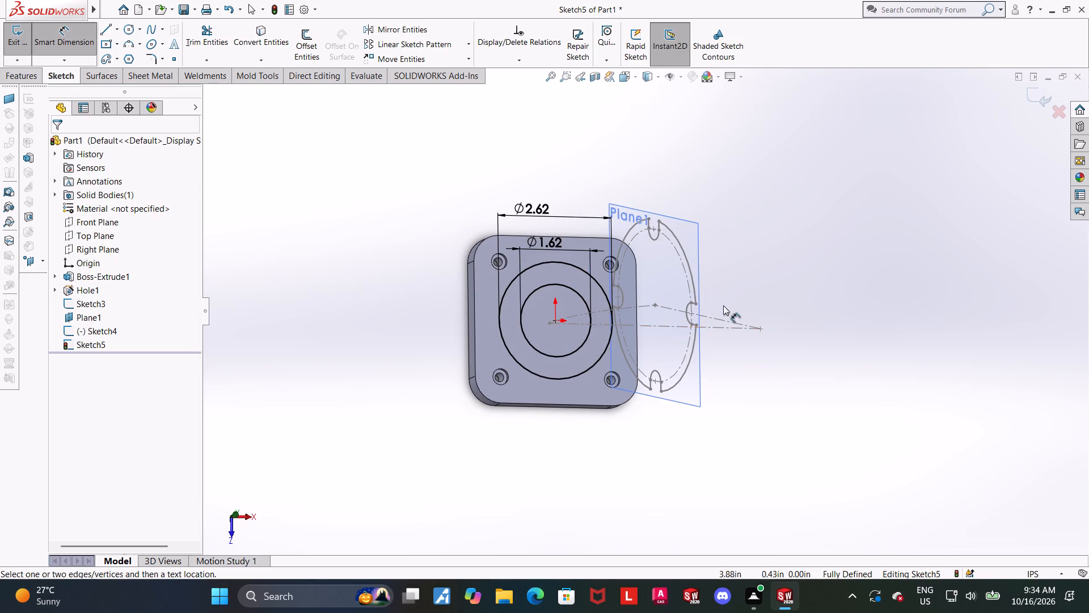
scroll(710, 290, down, 1)
scroll(504, 348, up, 1)
scroll(606, 296, down, 1)
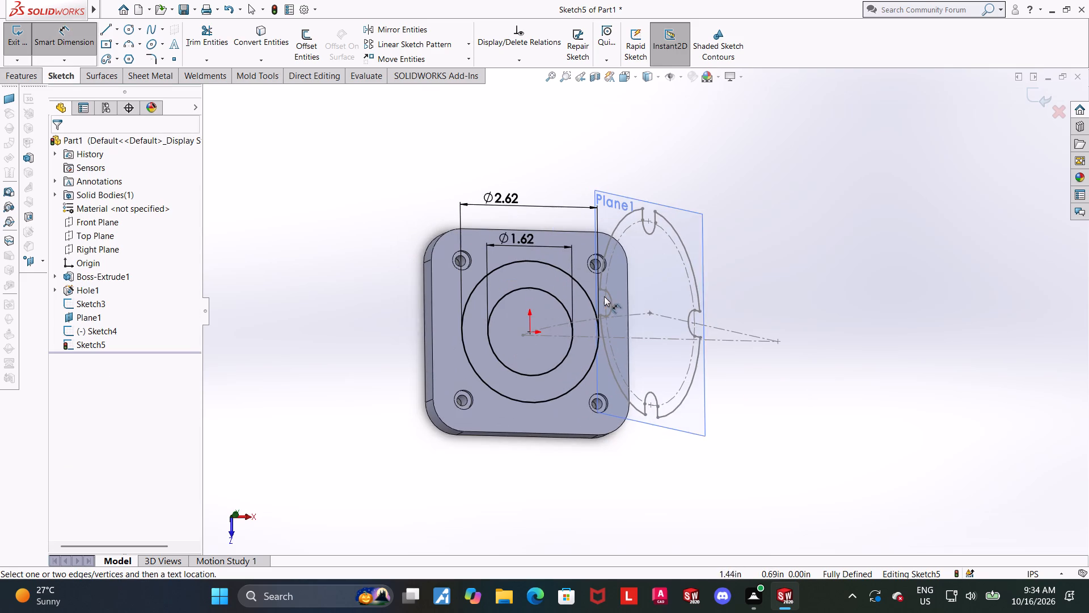
scroll(497, 256, down, 1)
scroll(527, 275, up, 2)
scroll(682, 276, down, 1)
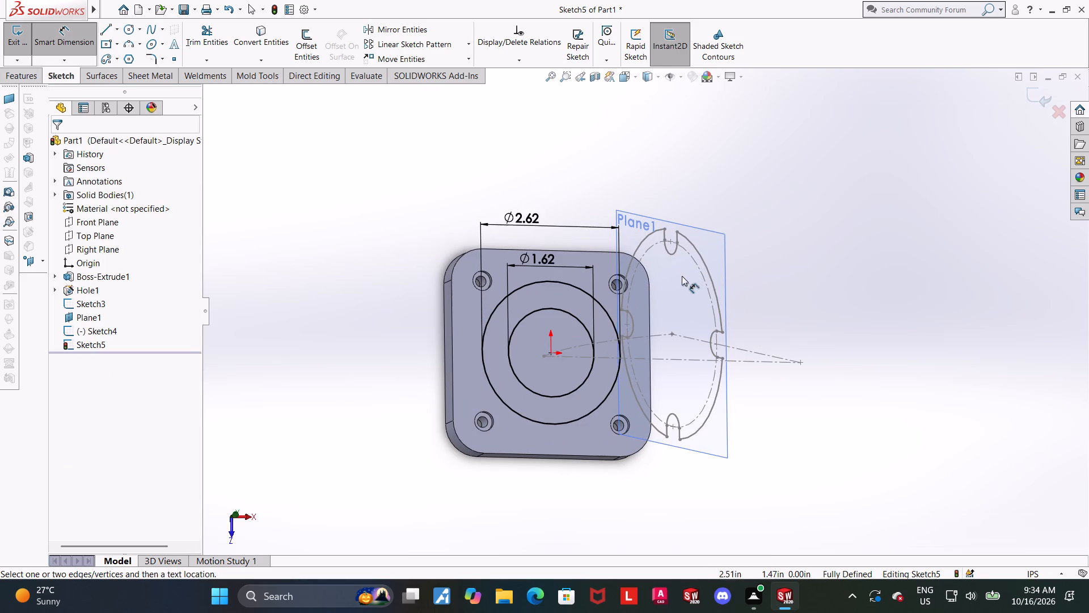
middle_drag(797, 291, 786, 272)
scroll(795, 296, up, 2)
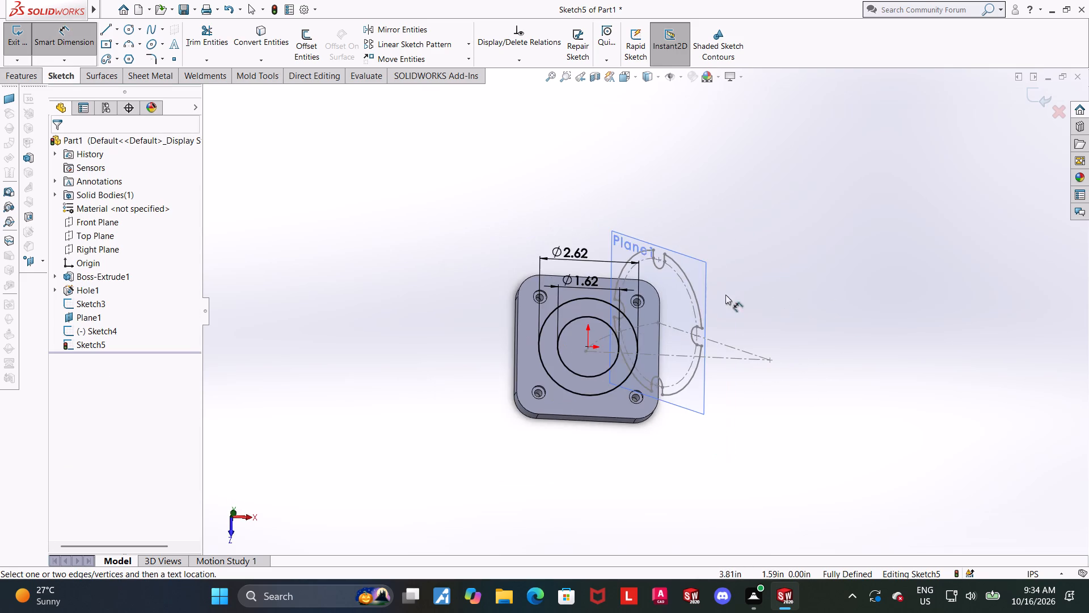
scroll(664, 321, down, 2)
click(1036, 95)
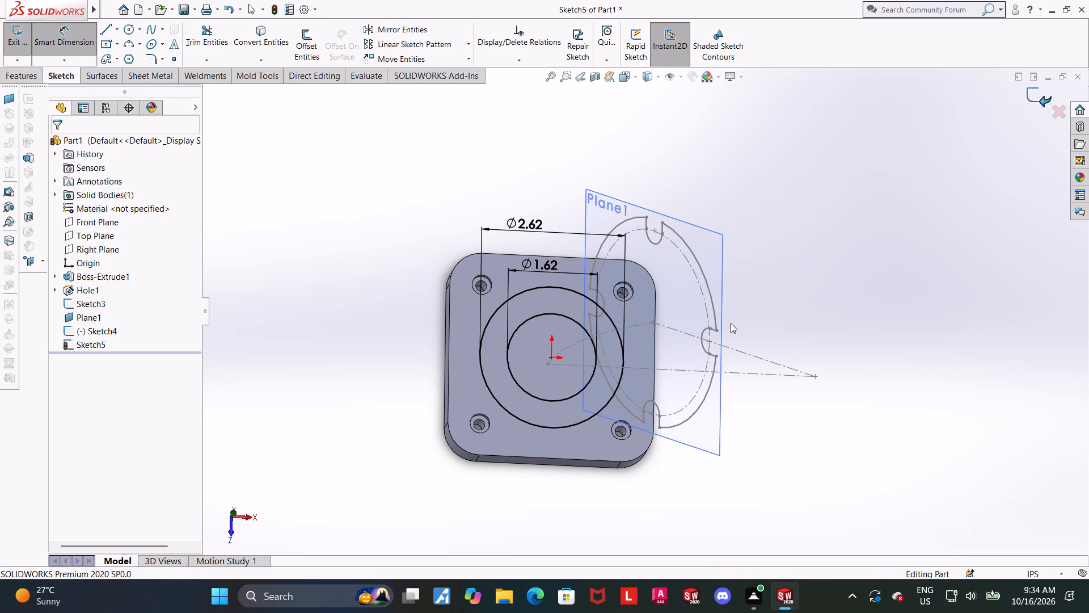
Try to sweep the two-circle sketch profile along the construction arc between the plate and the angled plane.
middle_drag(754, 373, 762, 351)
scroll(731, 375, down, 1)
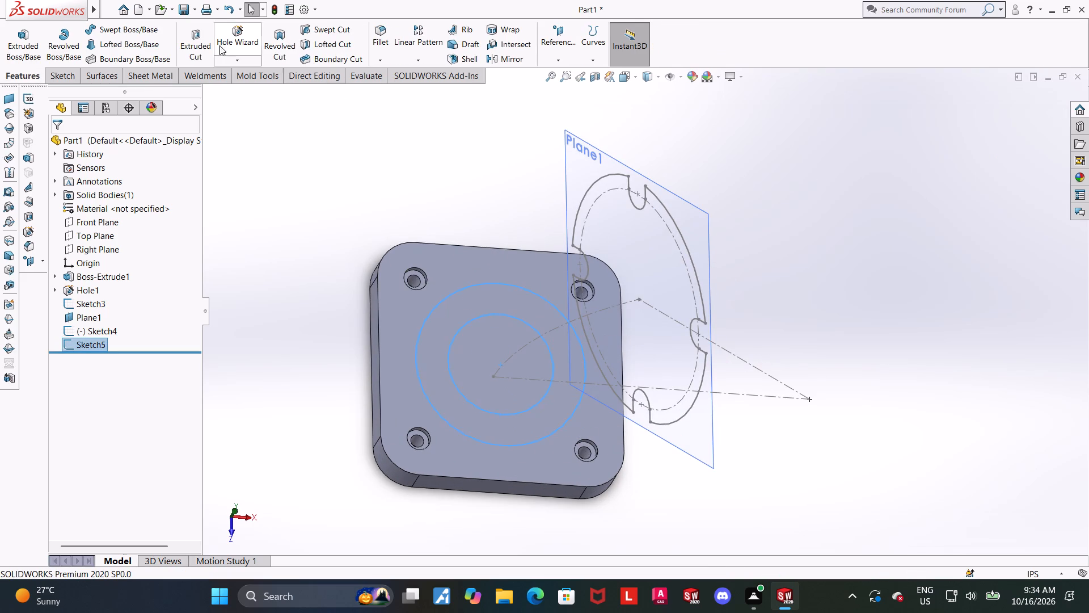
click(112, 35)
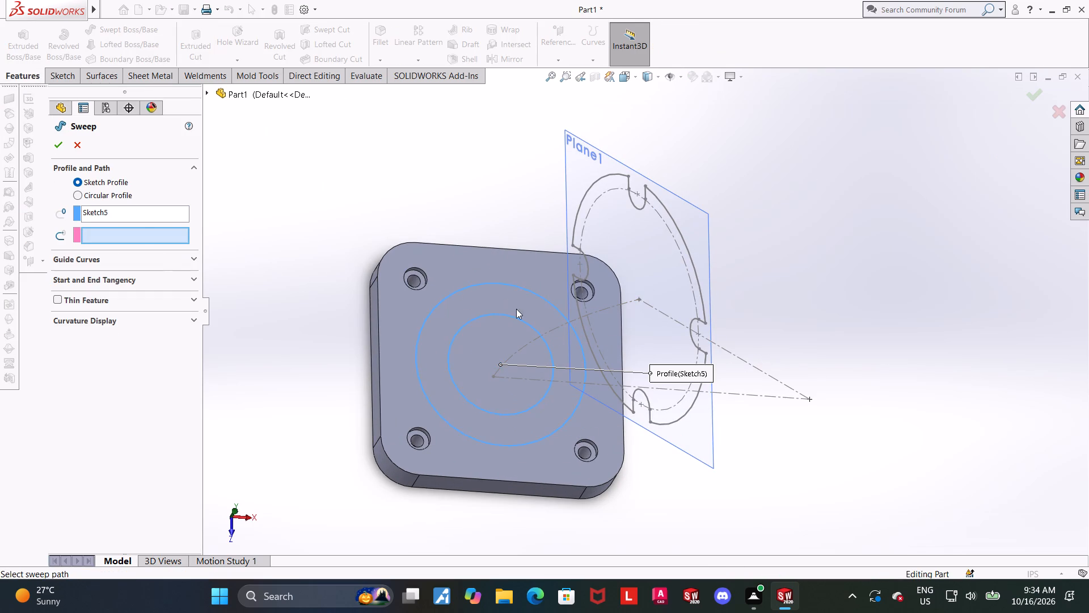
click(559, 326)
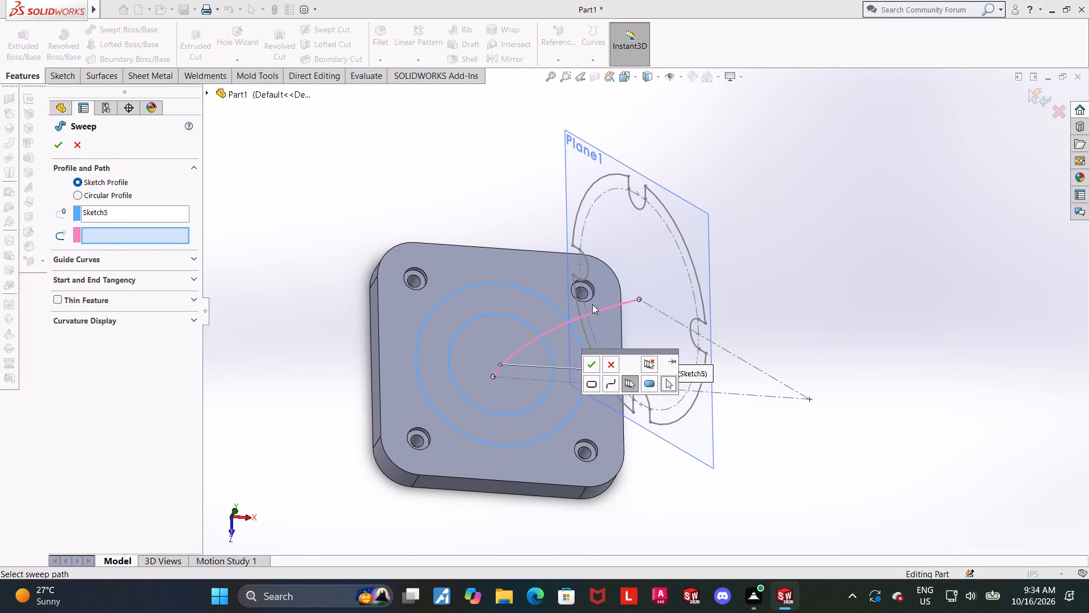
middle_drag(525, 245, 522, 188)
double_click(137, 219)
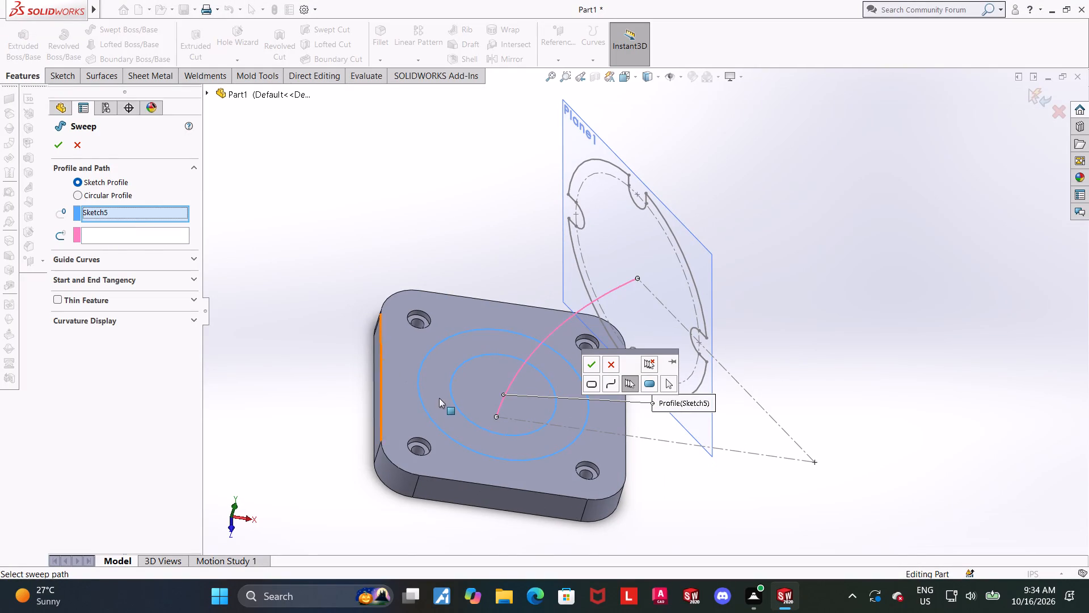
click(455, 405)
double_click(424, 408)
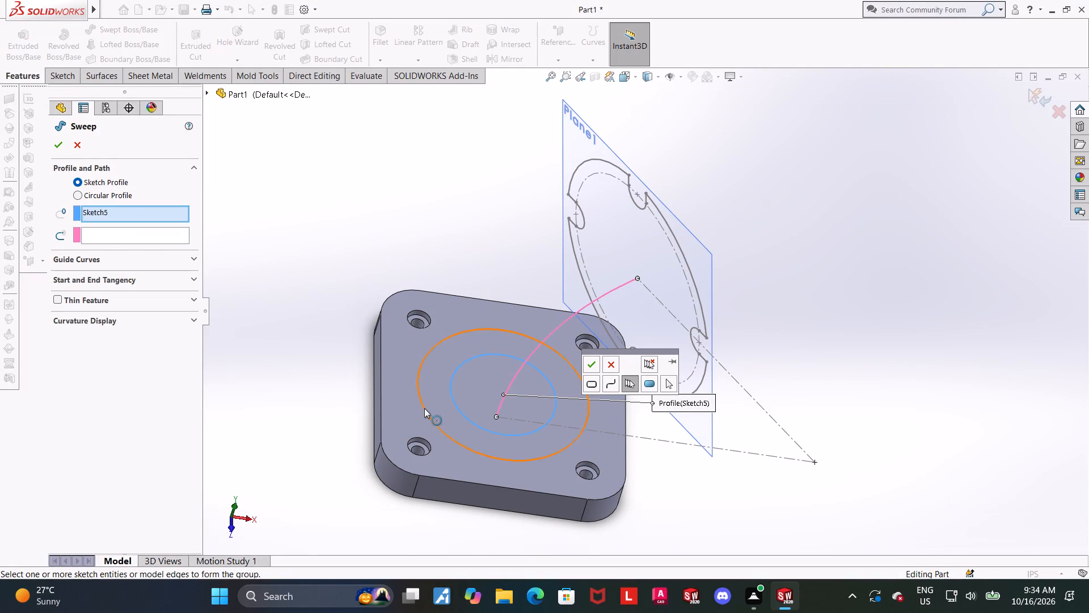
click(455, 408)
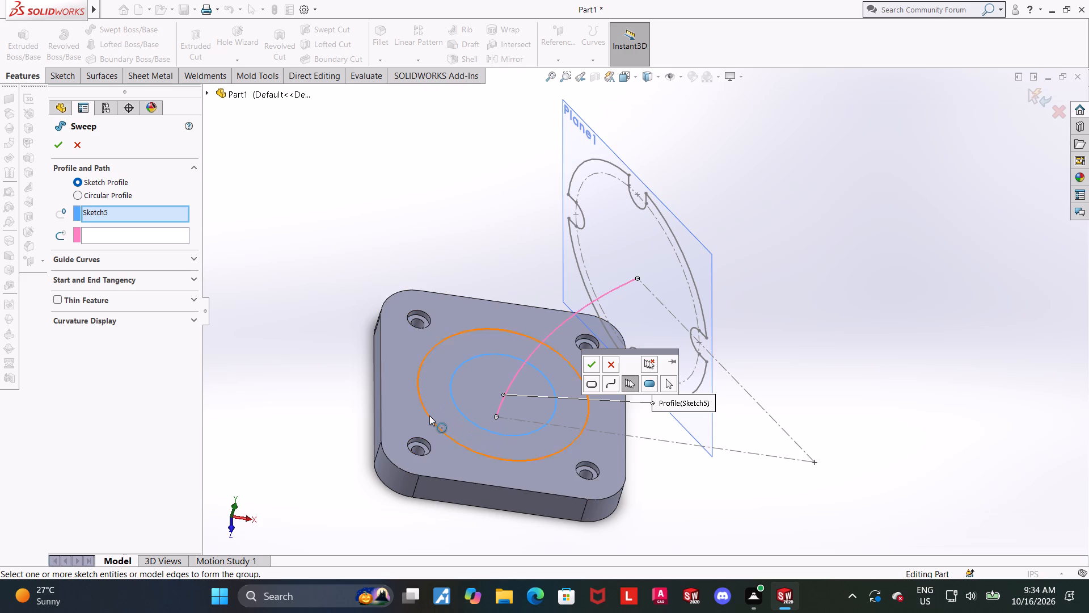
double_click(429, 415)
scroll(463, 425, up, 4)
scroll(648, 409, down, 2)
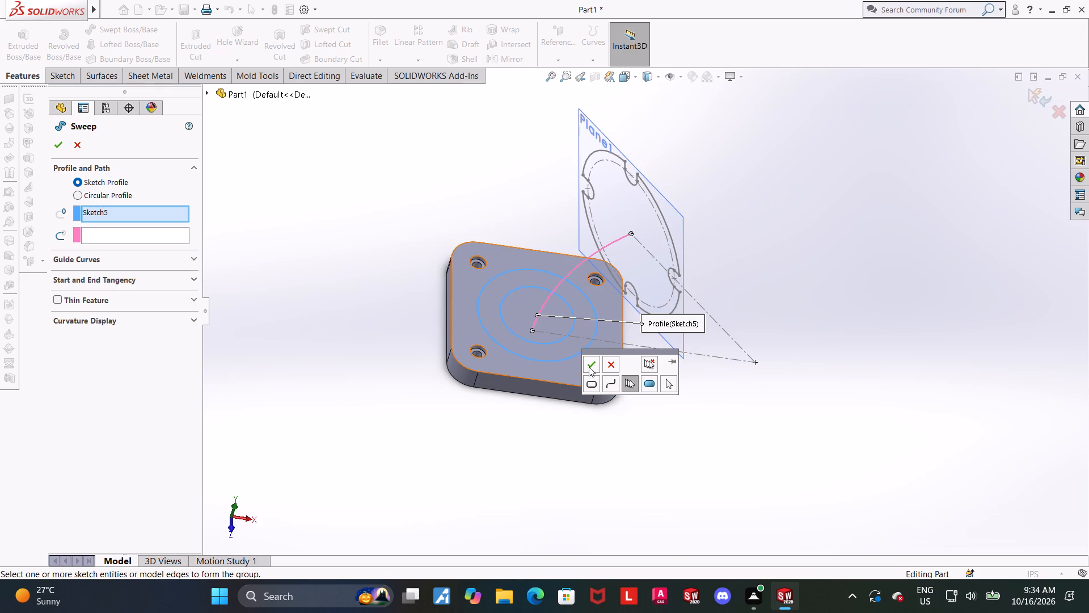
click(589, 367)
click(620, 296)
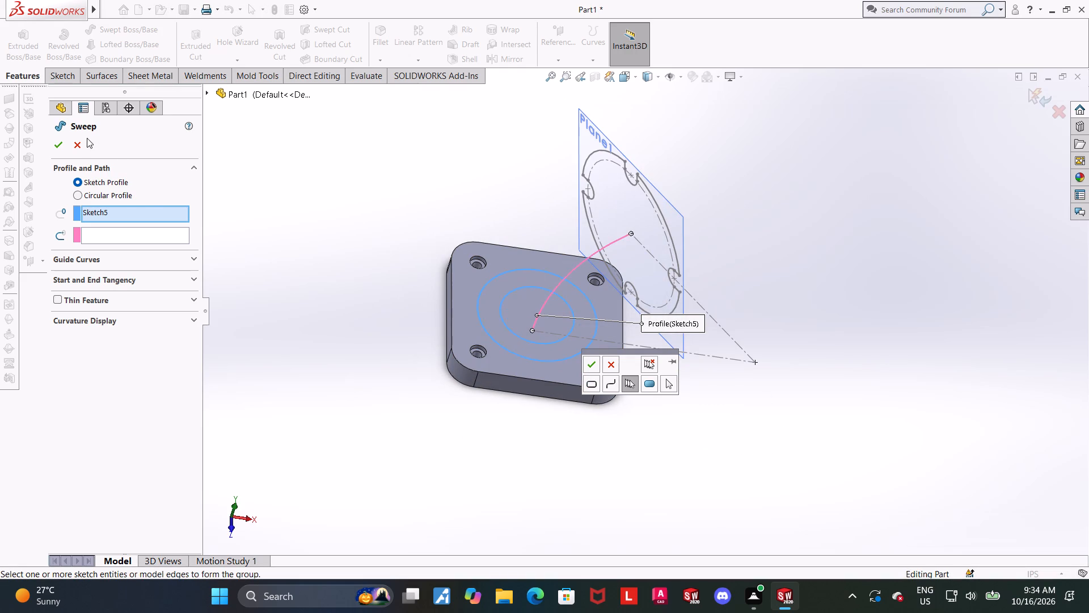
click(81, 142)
Delete the two-circle sketch, Sketch5, from the plate's top face.
middle_drag(720, 249, 706, 247)
scroll(505, 332, down, 2)
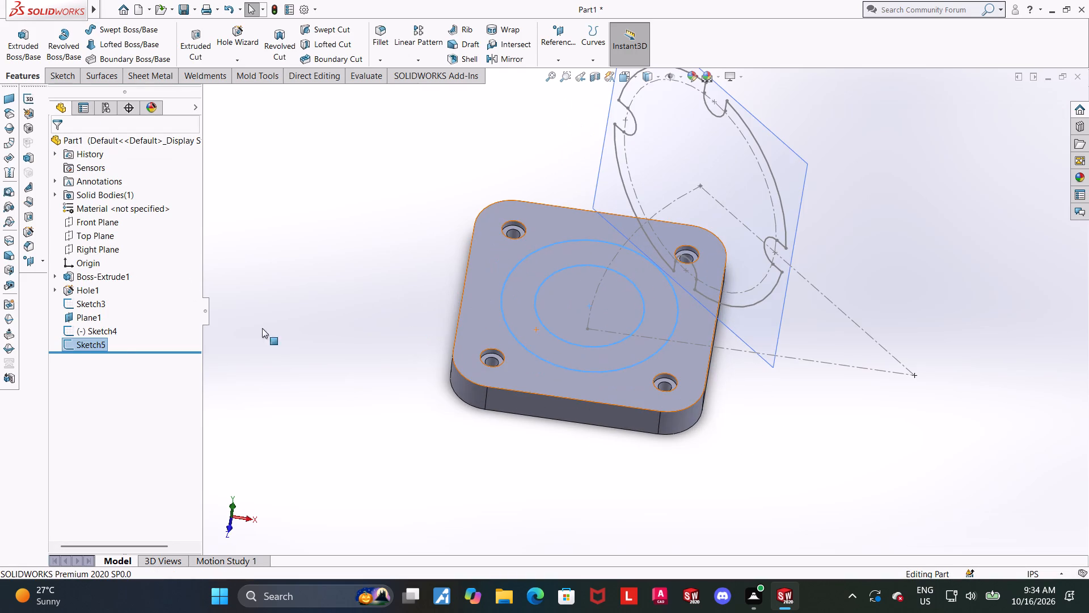
right_click(100, 343)
click(142, 418)
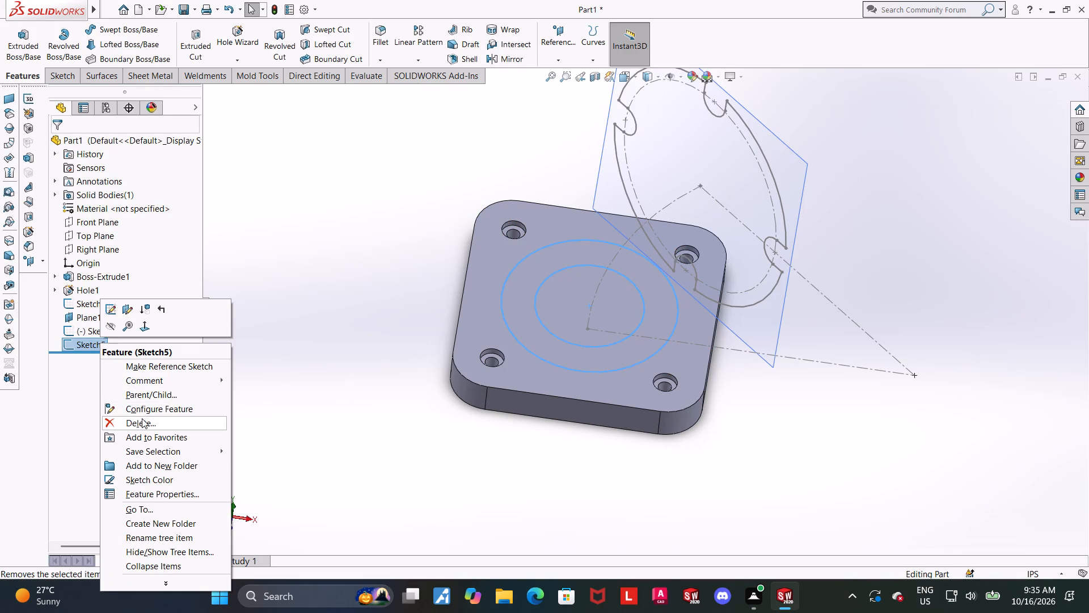
click(609, 225)
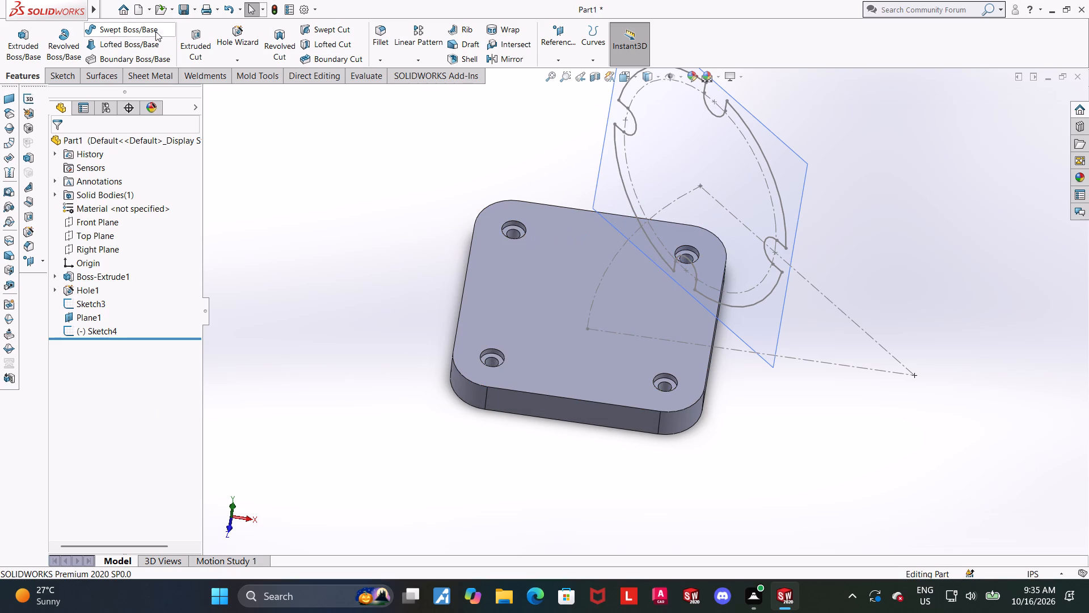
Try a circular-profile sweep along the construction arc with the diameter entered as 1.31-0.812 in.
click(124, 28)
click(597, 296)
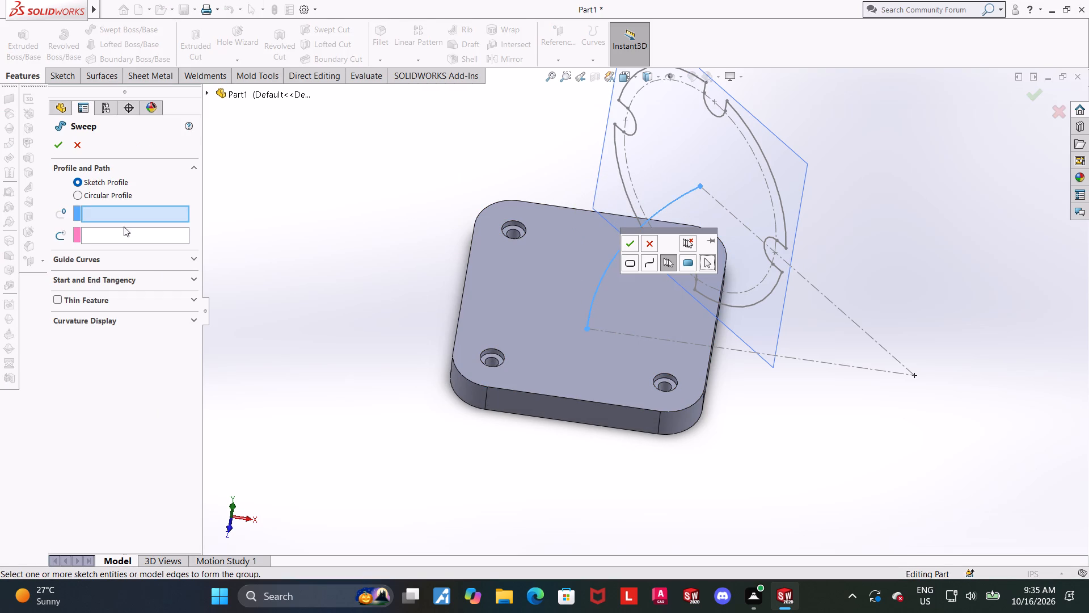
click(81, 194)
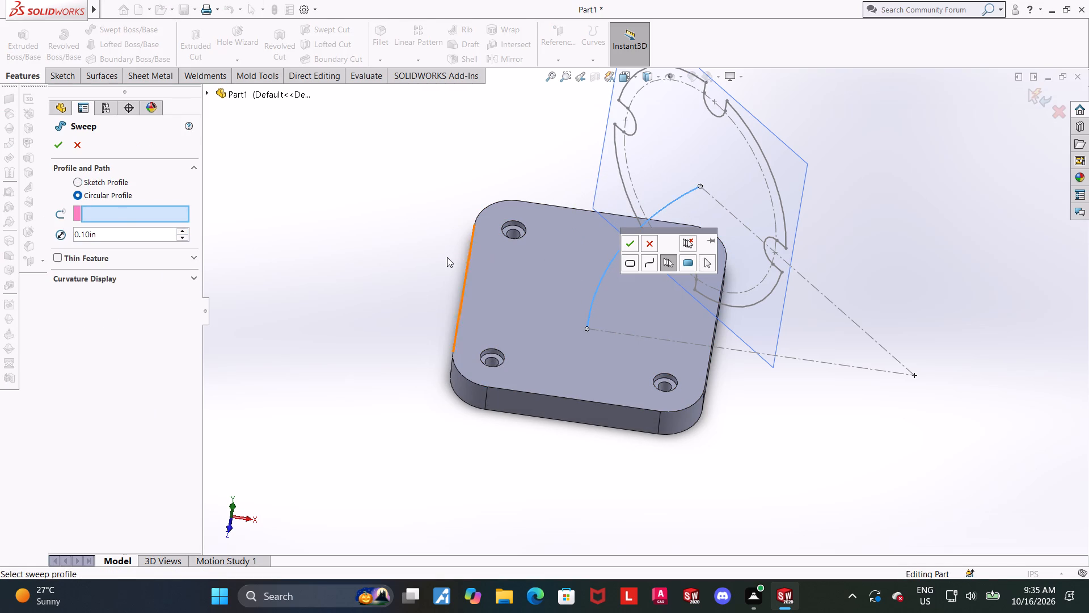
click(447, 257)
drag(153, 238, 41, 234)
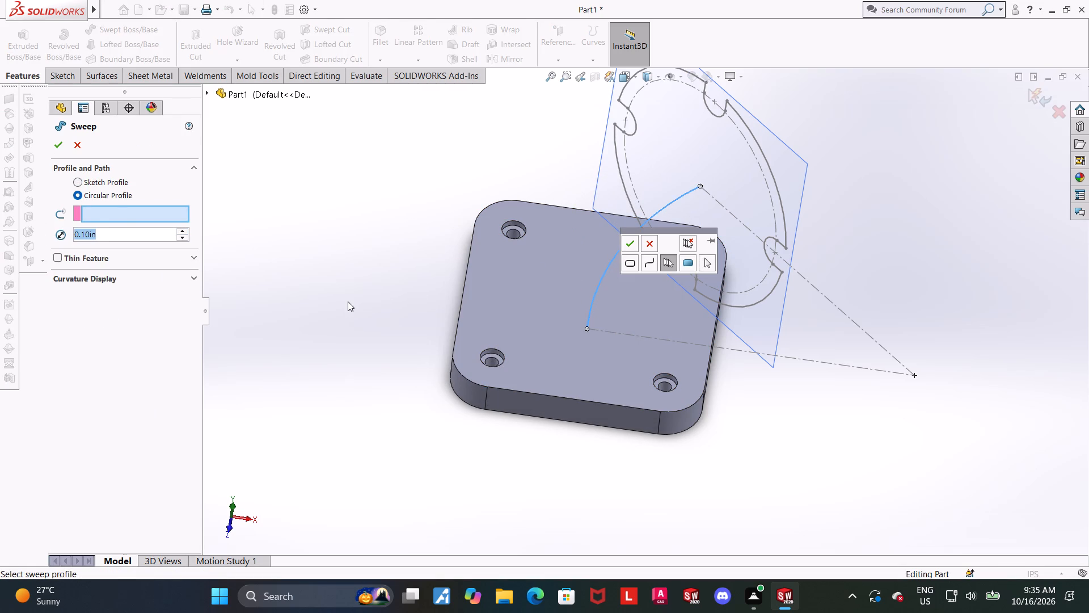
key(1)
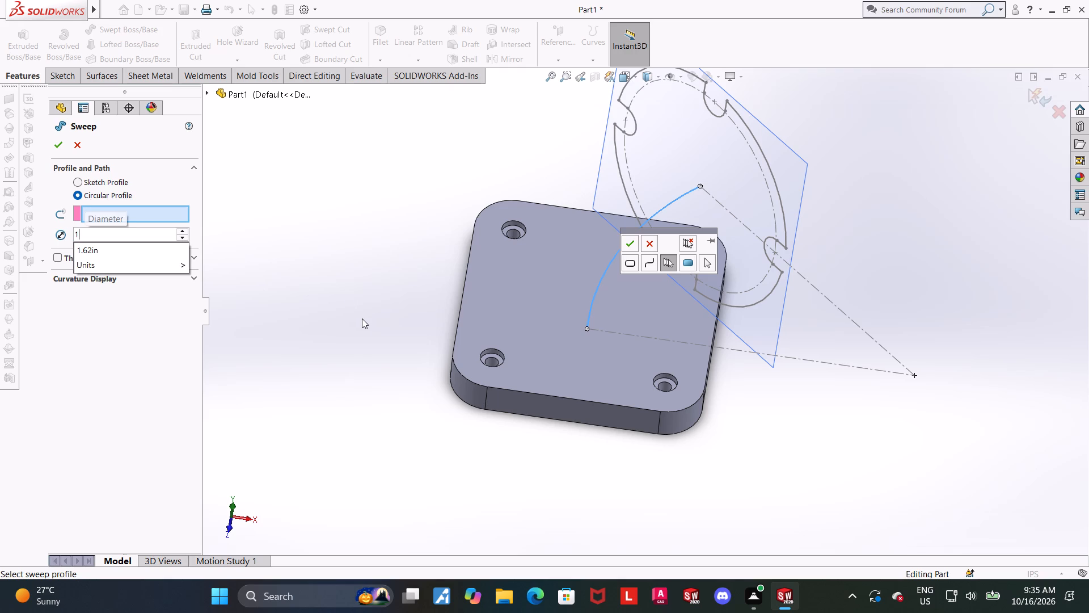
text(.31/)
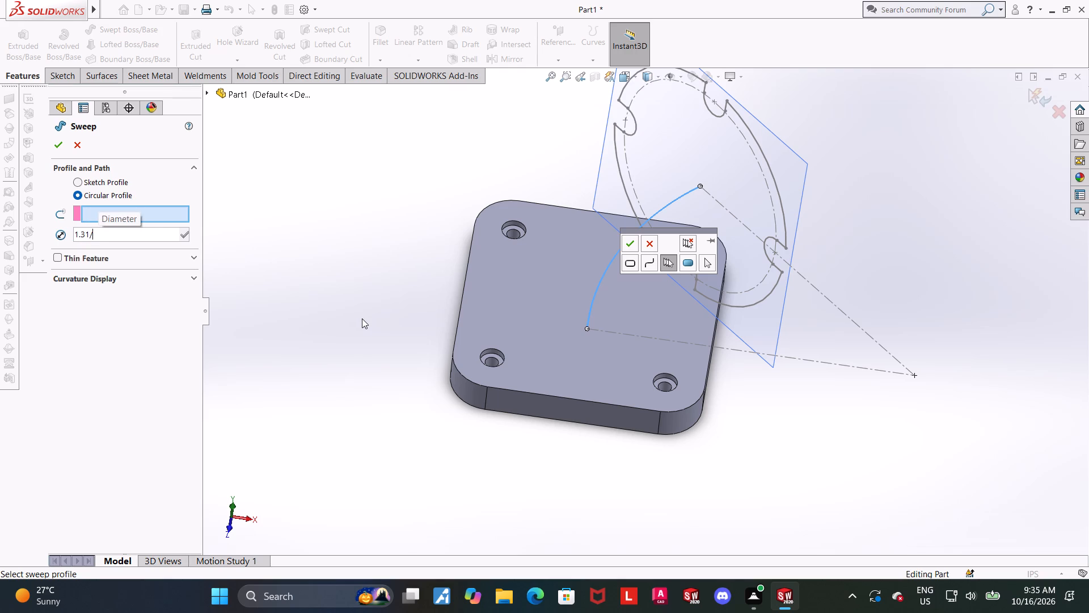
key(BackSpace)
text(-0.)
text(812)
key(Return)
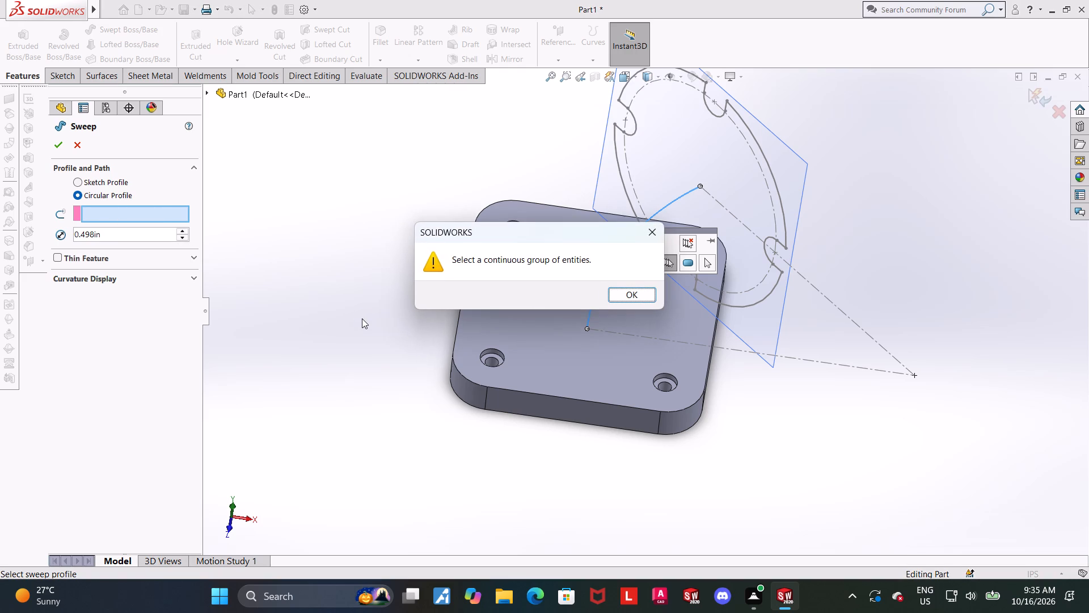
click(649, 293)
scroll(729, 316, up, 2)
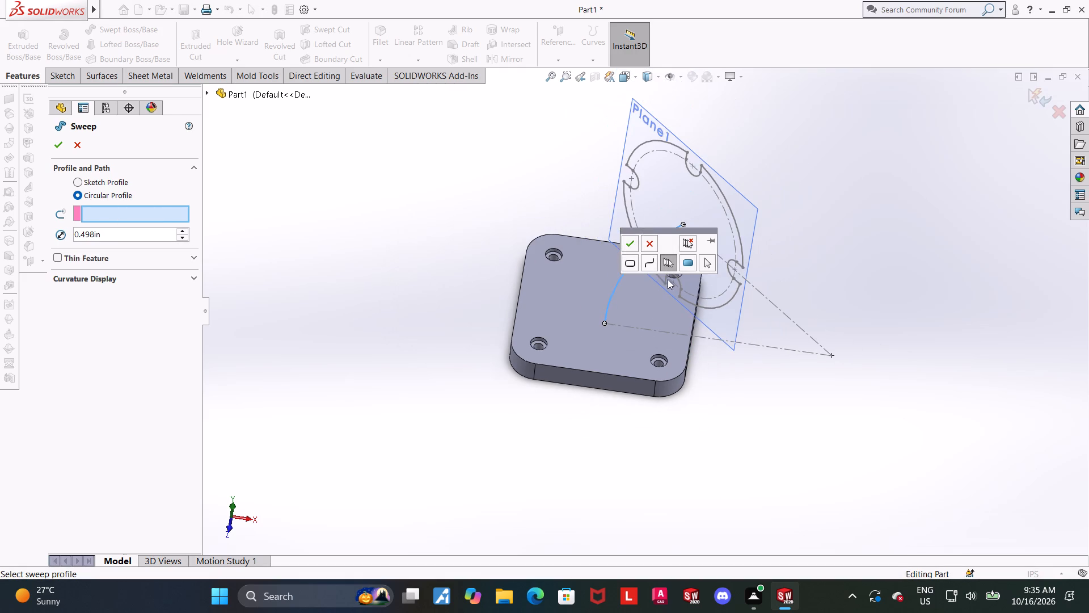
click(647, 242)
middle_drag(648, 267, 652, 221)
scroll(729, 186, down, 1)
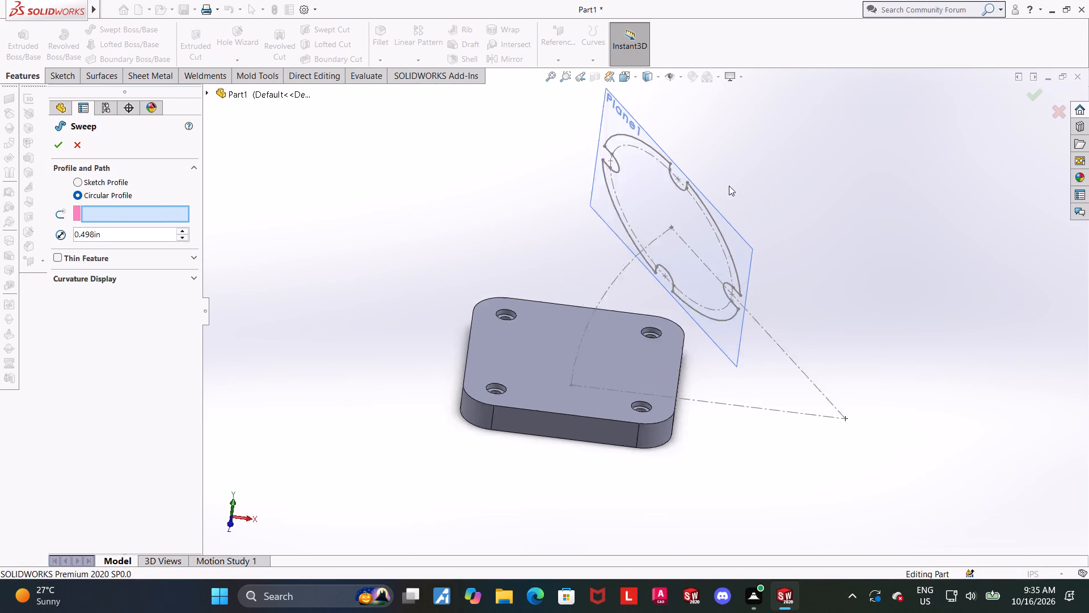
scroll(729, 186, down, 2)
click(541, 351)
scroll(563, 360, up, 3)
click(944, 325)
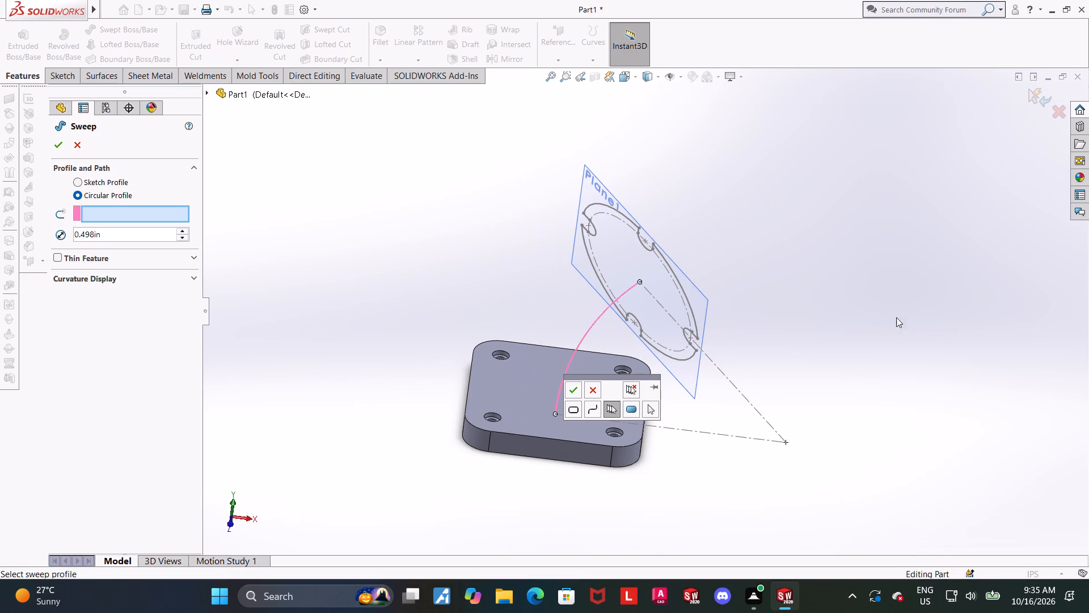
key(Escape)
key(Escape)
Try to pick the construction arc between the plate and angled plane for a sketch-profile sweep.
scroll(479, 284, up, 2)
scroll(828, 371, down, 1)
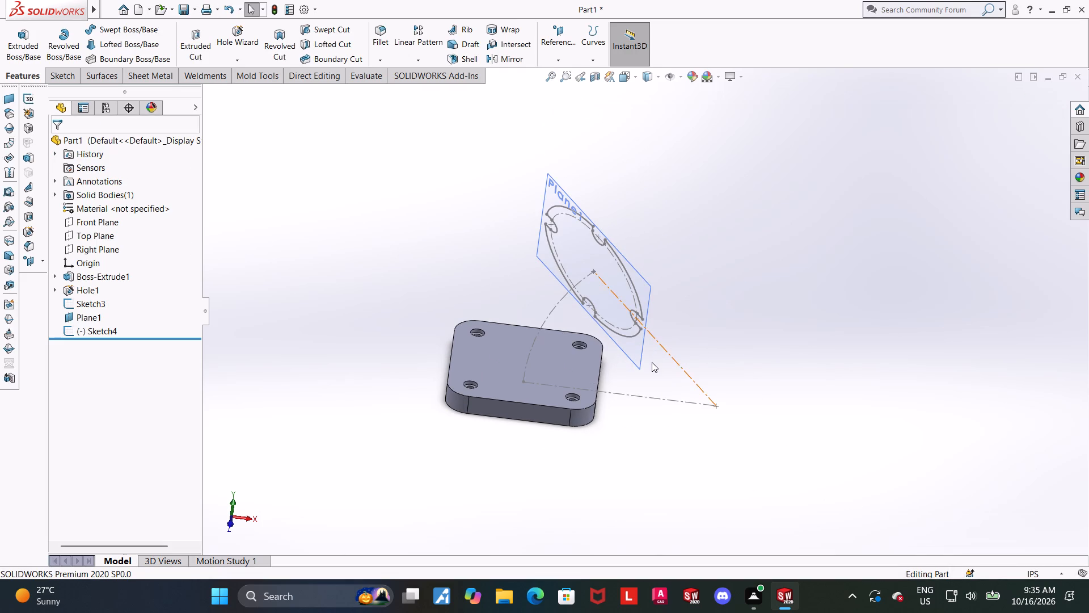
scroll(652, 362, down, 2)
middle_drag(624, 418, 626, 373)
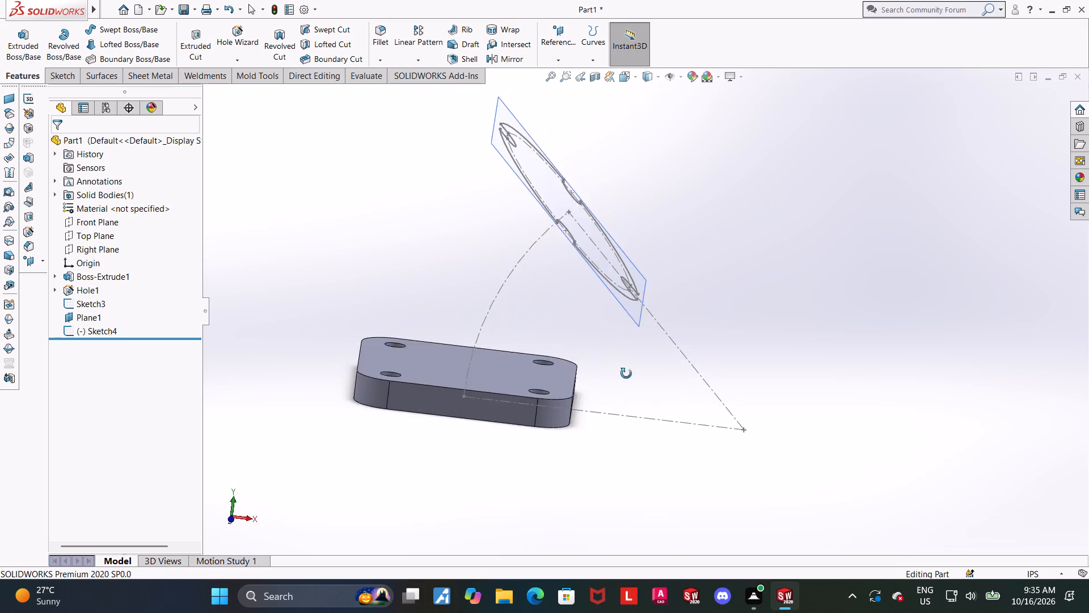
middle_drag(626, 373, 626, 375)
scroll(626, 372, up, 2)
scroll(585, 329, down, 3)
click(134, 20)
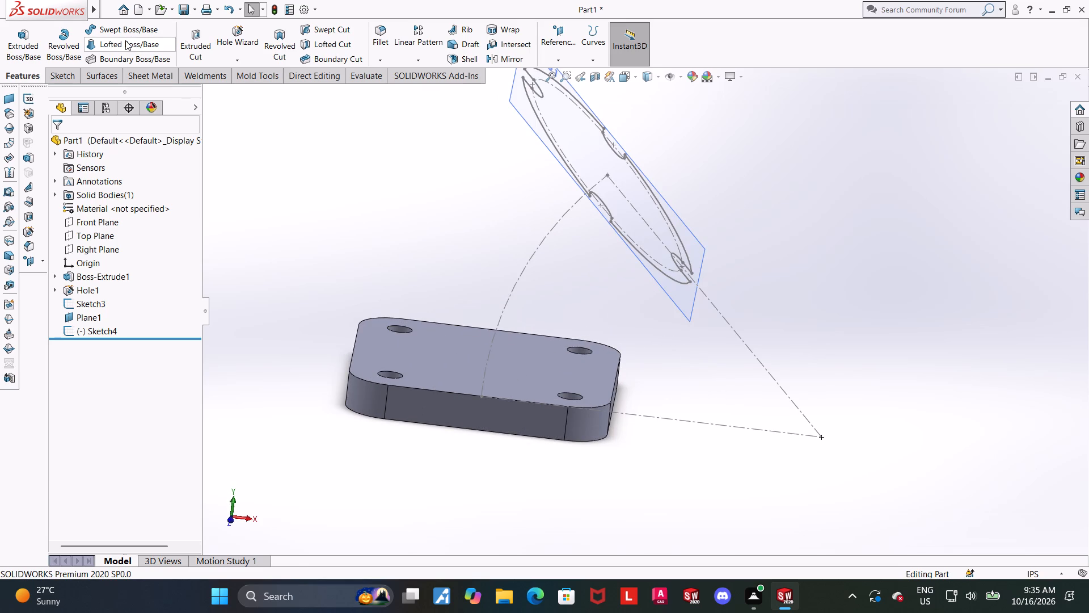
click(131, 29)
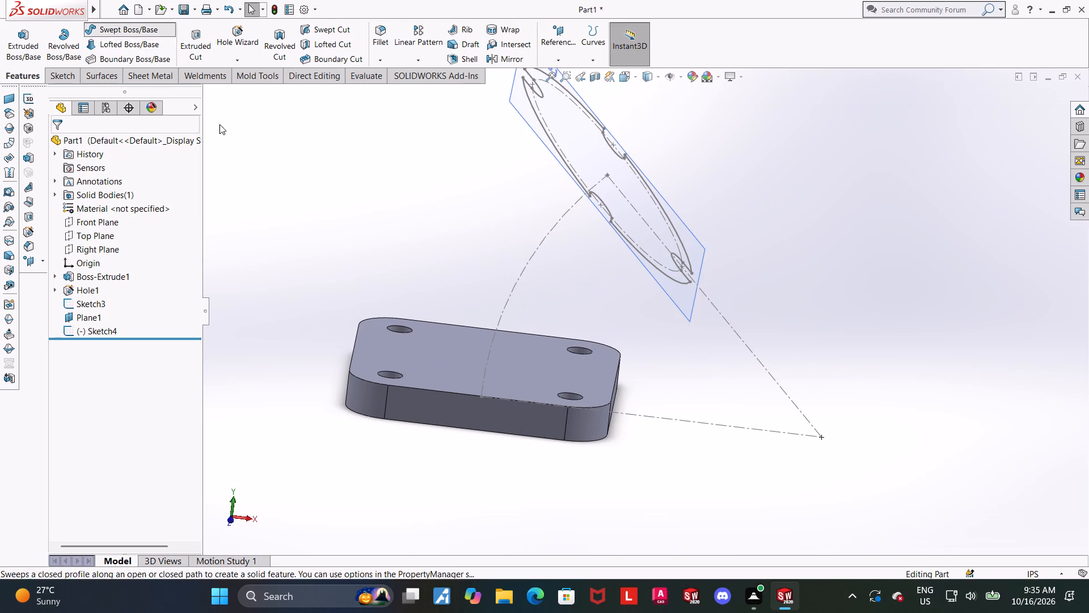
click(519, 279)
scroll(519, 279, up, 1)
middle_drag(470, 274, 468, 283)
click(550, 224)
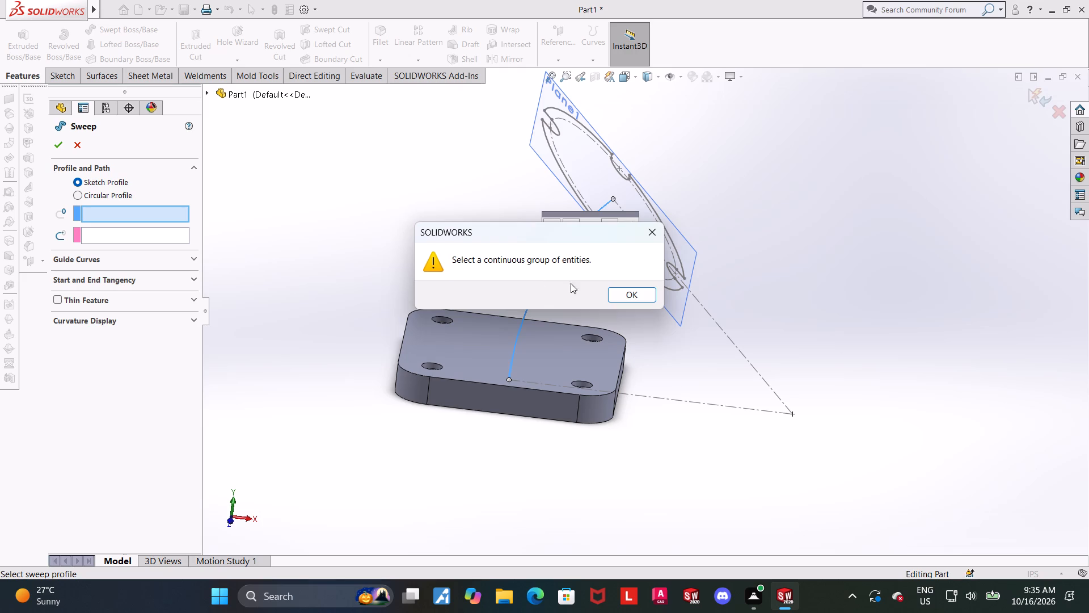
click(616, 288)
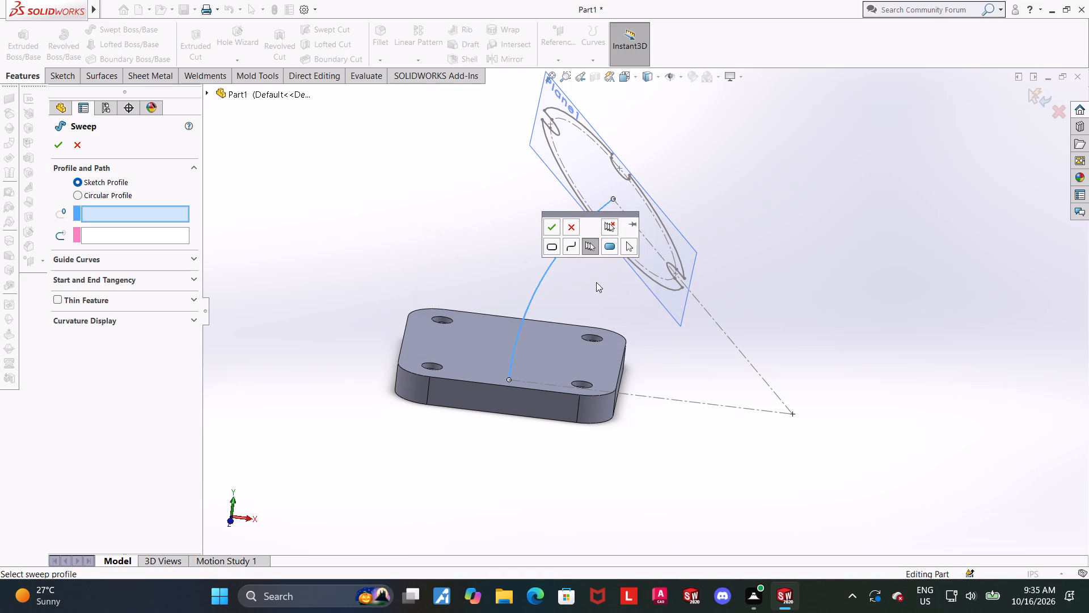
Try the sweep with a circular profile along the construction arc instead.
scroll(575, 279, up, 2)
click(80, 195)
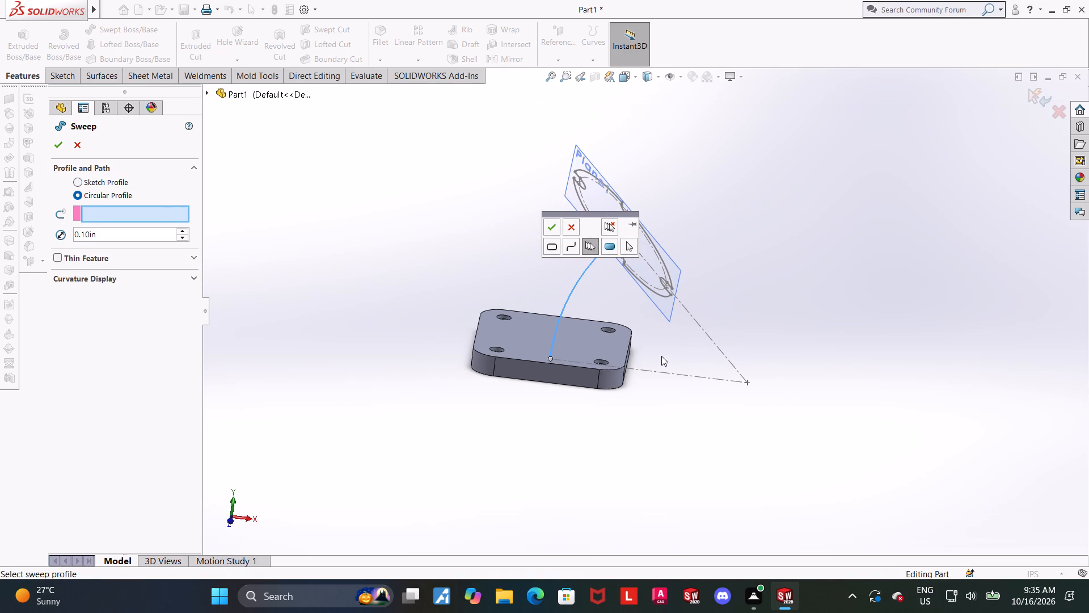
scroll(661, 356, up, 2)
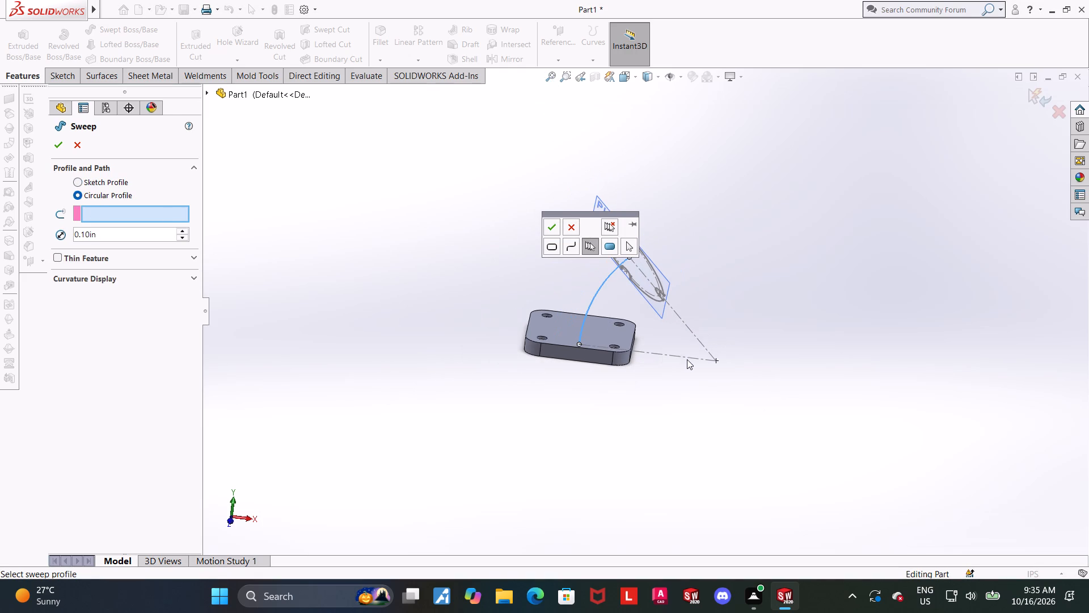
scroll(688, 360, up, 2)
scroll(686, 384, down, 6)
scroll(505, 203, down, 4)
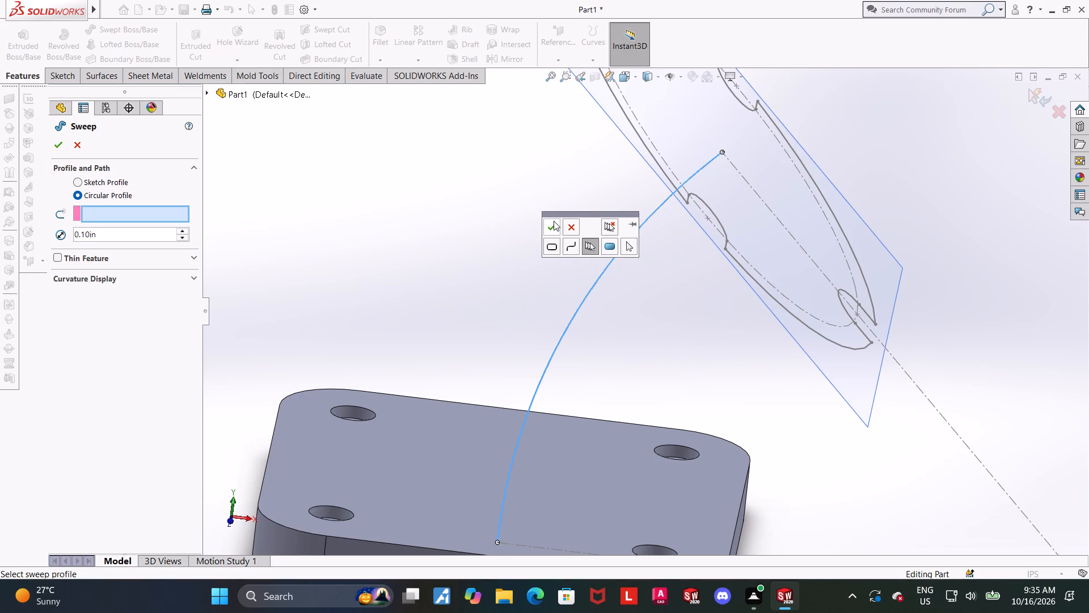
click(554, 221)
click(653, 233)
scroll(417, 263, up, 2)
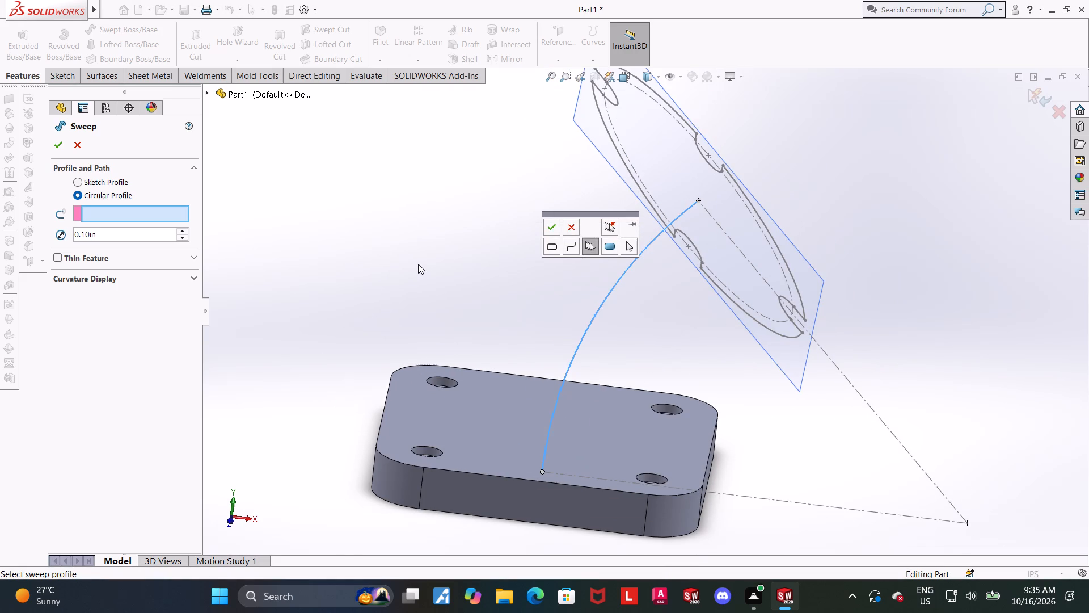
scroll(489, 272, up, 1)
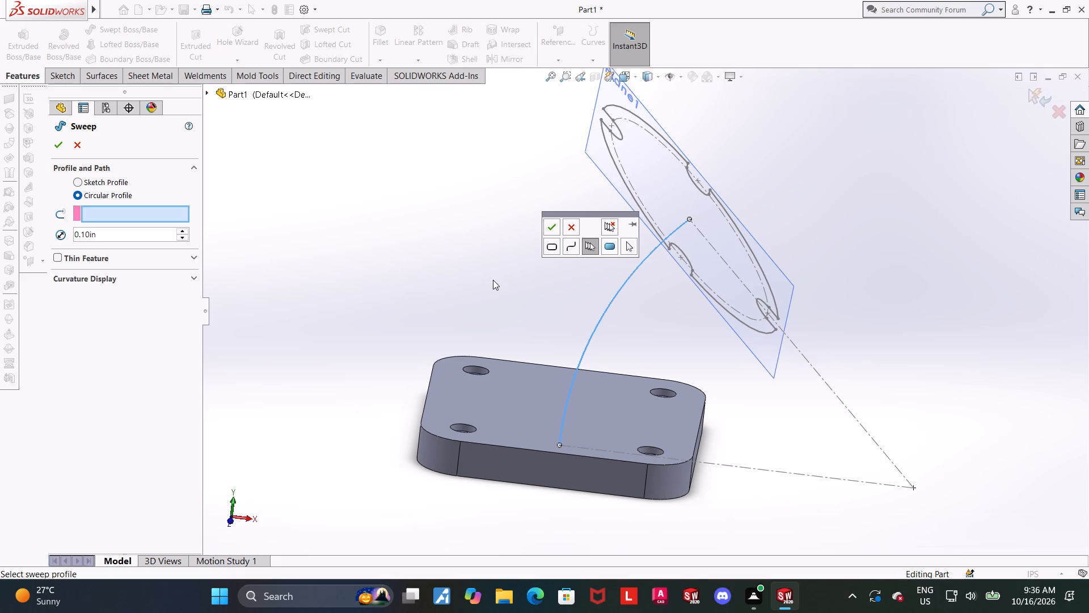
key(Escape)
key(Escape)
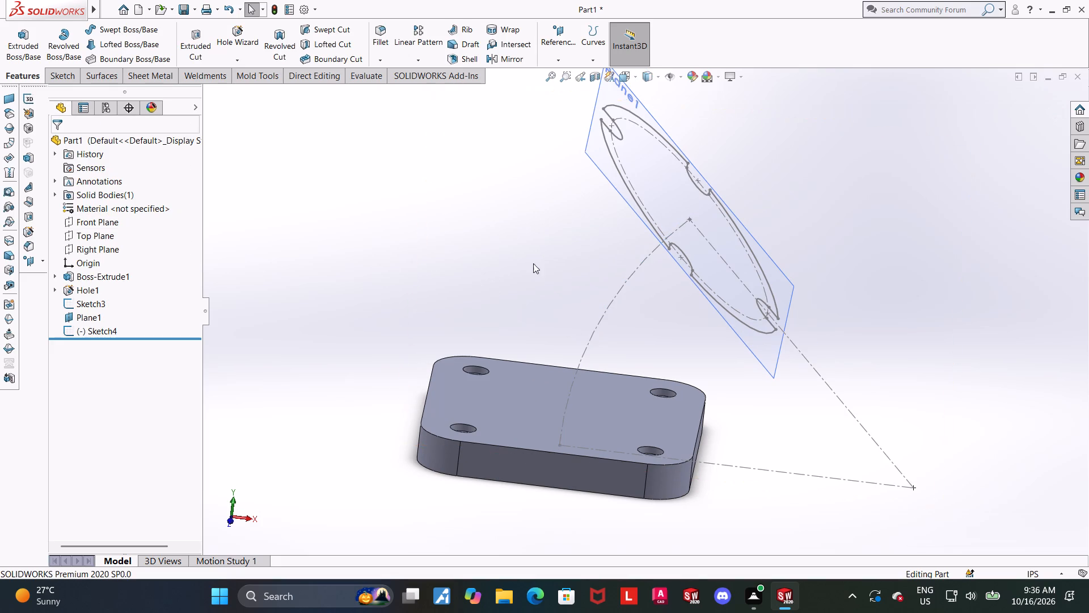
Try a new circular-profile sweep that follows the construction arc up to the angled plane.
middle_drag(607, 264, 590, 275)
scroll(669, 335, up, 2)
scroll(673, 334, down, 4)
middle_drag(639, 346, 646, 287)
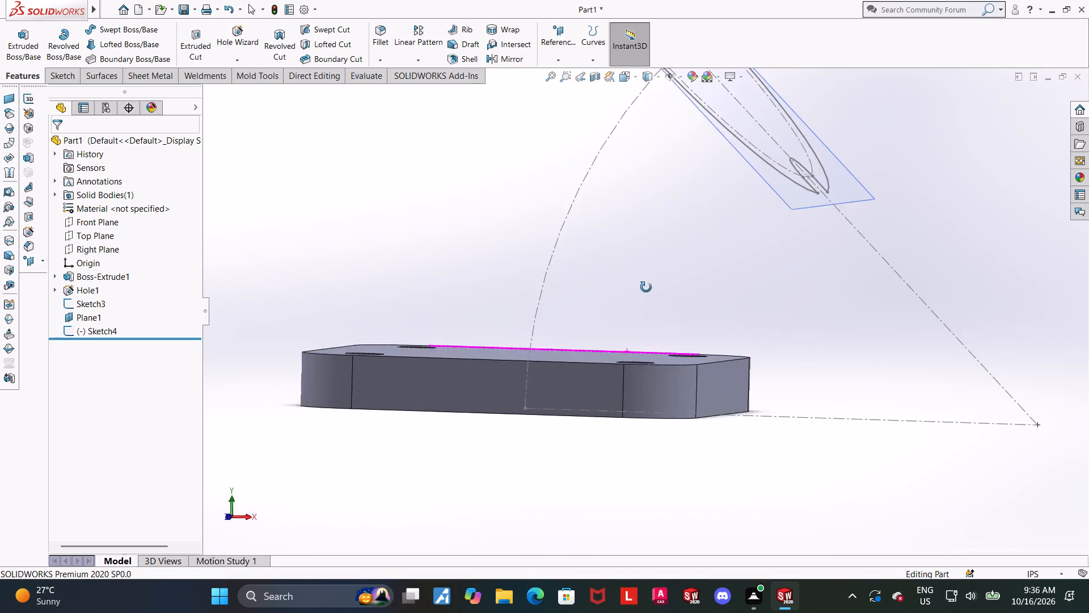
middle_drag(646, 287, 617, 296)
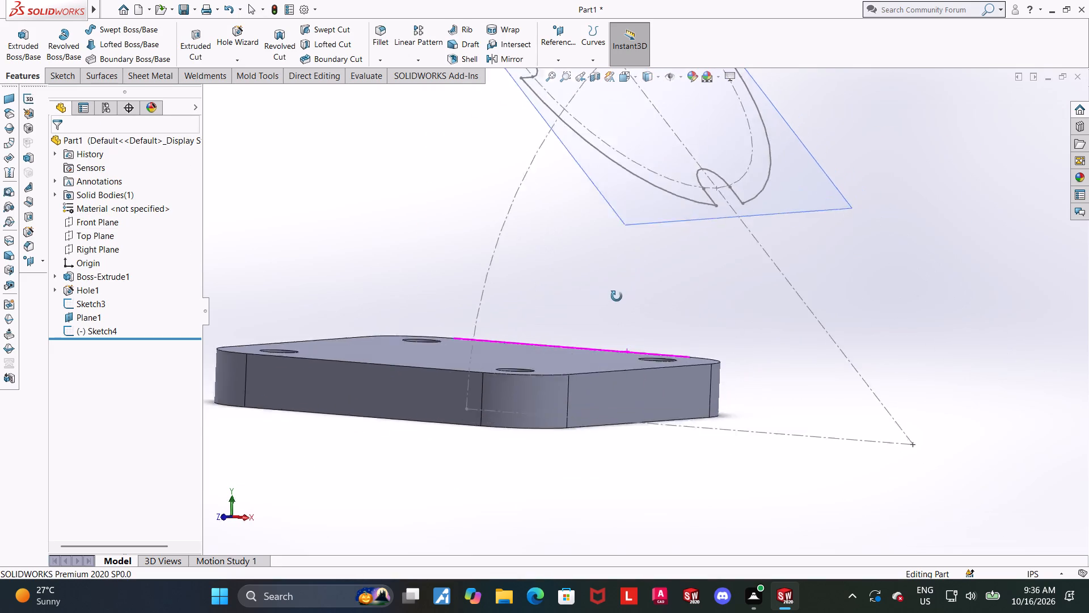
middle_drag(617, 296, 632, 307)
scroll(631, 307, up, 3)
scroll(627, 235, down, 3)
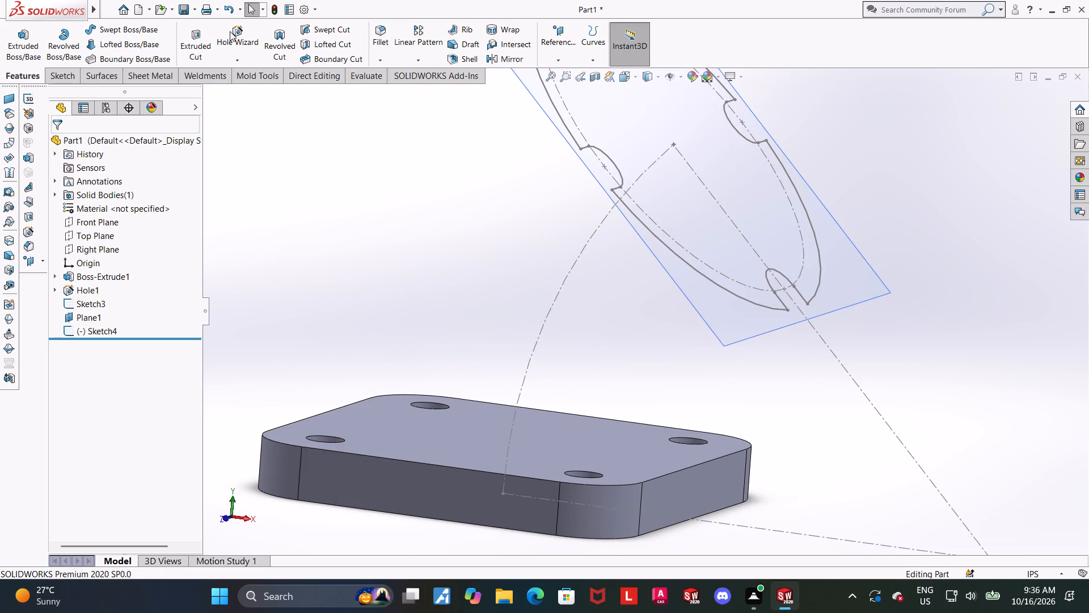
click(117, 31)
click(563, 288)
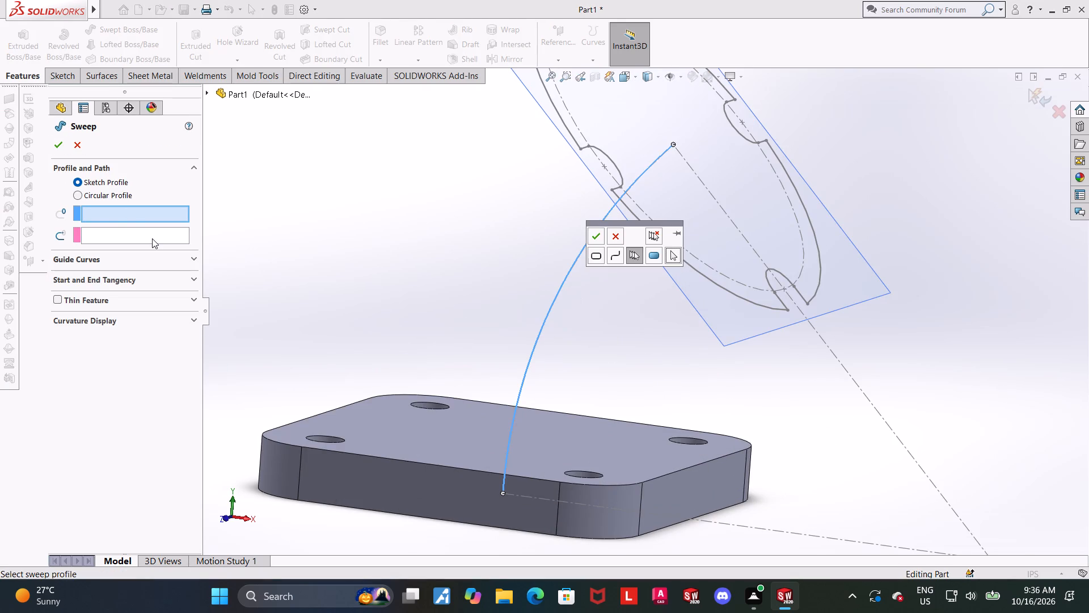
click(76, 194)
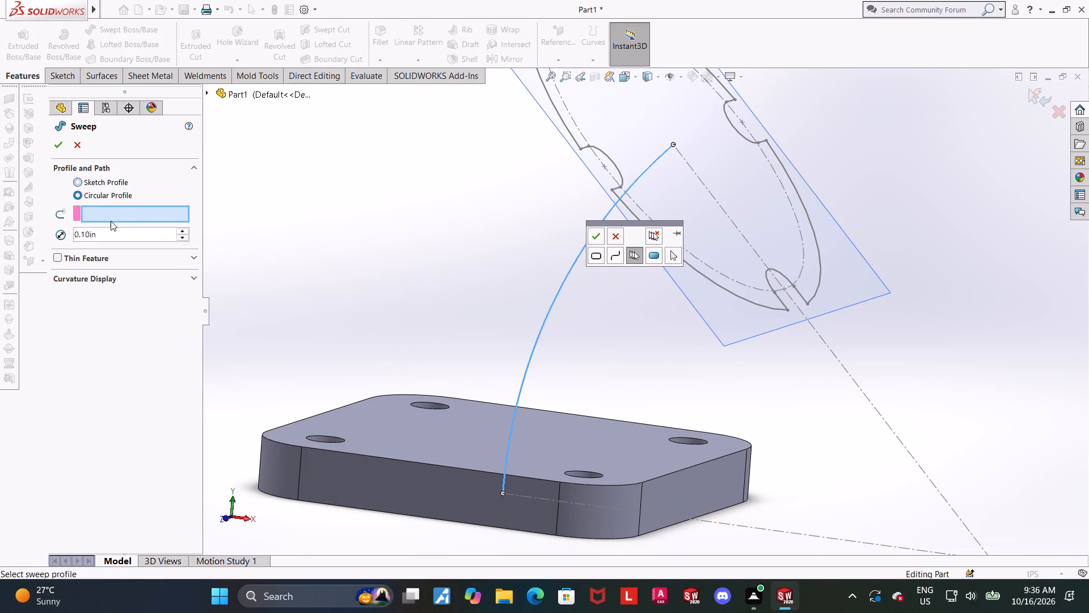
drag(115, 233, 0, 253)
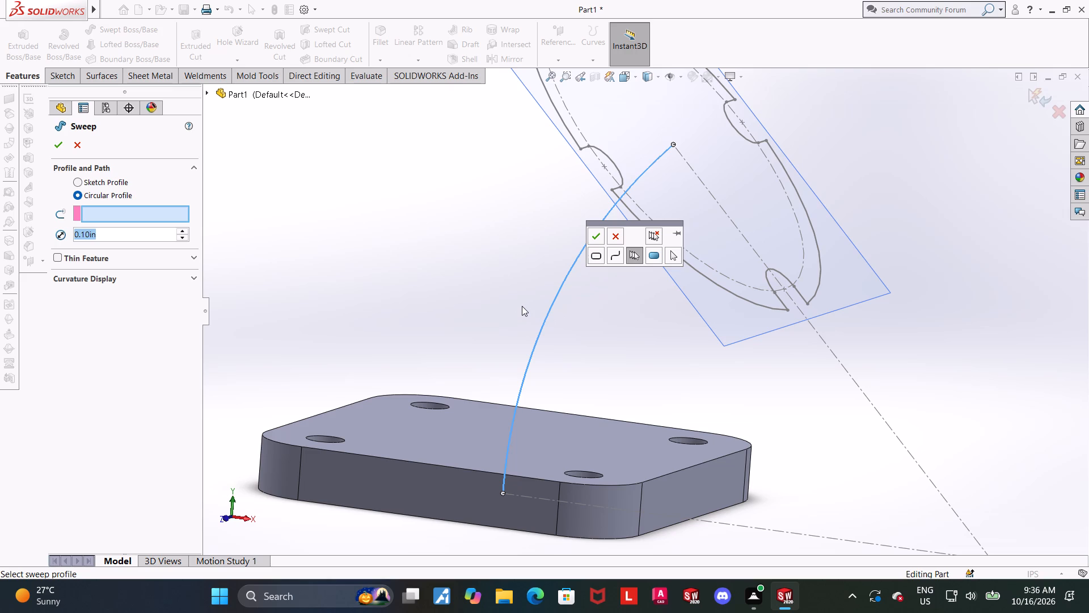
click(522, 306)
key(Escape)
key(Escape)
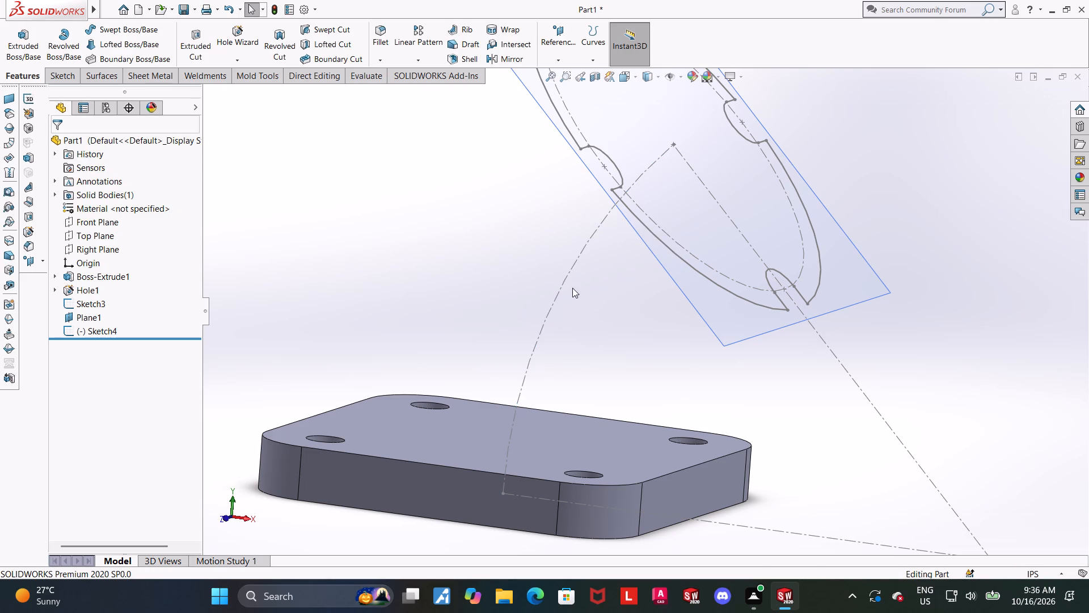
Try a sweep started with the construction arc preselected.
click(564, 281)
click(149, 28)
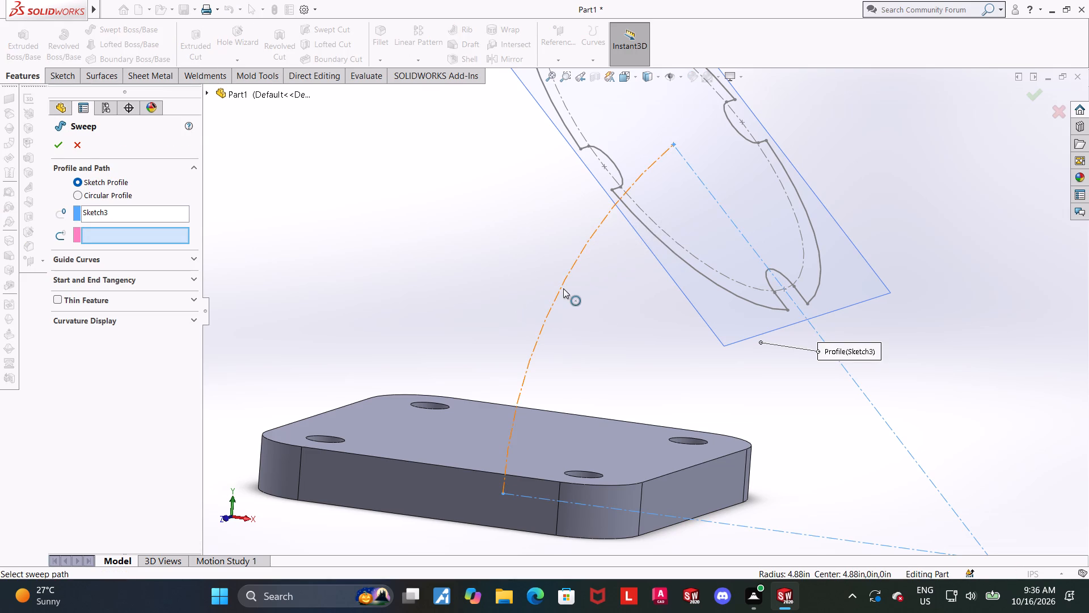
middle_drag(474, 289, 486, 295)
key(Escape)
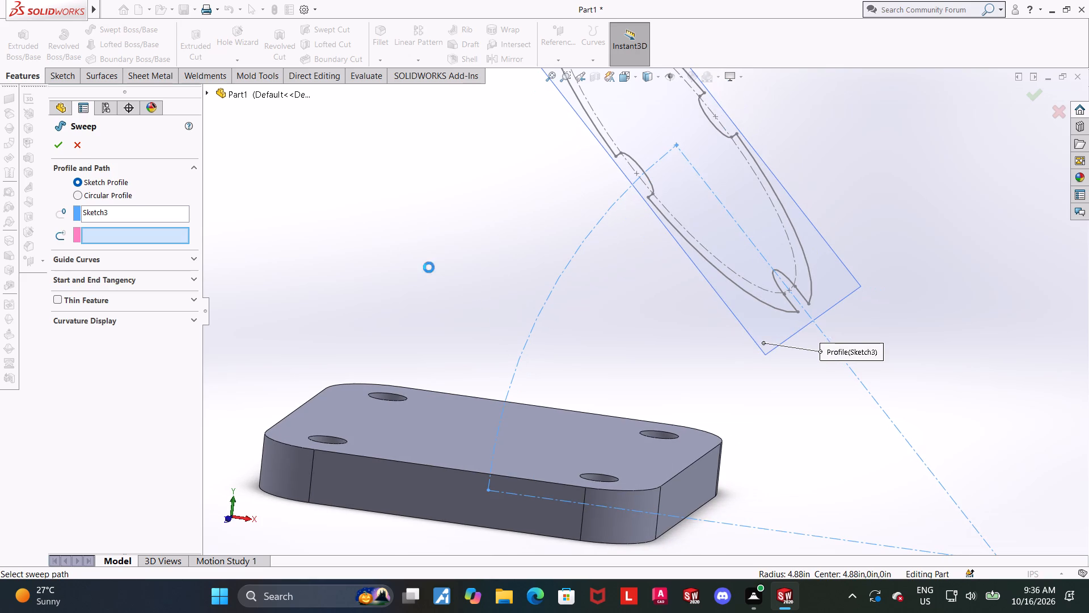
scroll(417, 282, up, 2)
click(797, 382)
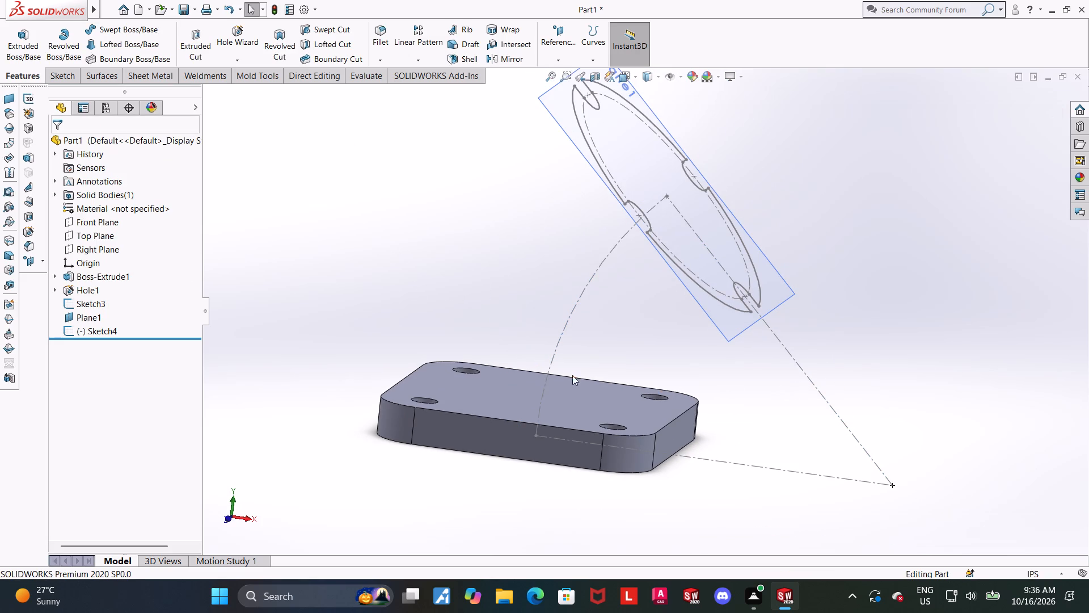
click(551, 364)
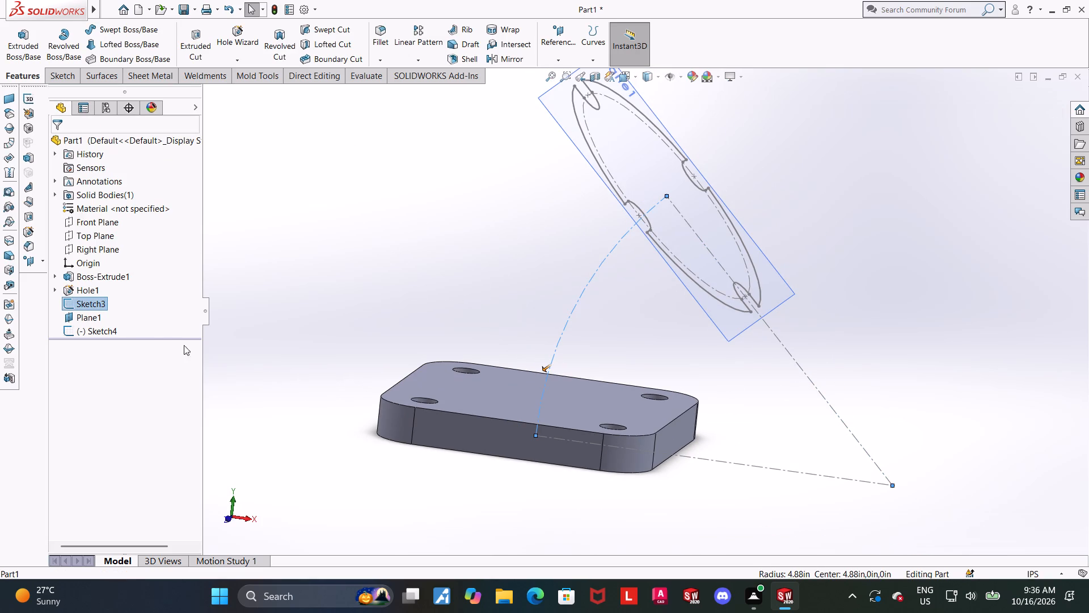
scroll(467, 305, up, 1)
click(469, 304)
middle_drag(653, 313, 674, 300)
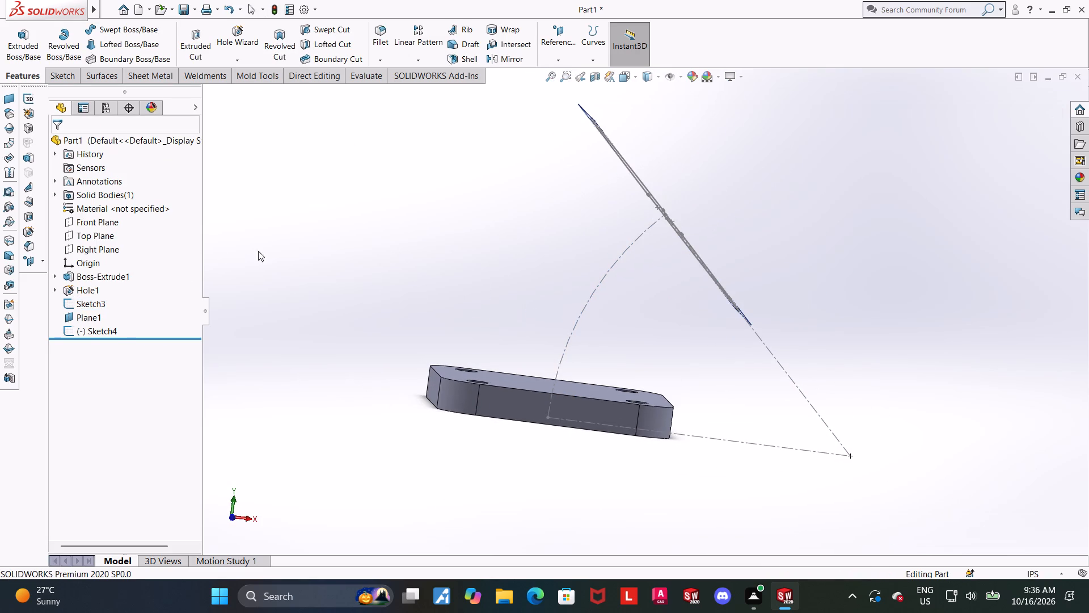
On the Front Plane, sketch a solid 45-degree centerpoint arc of 4.88 in radius over the construction arc, from the origin to the flange center.
click(83, 221)
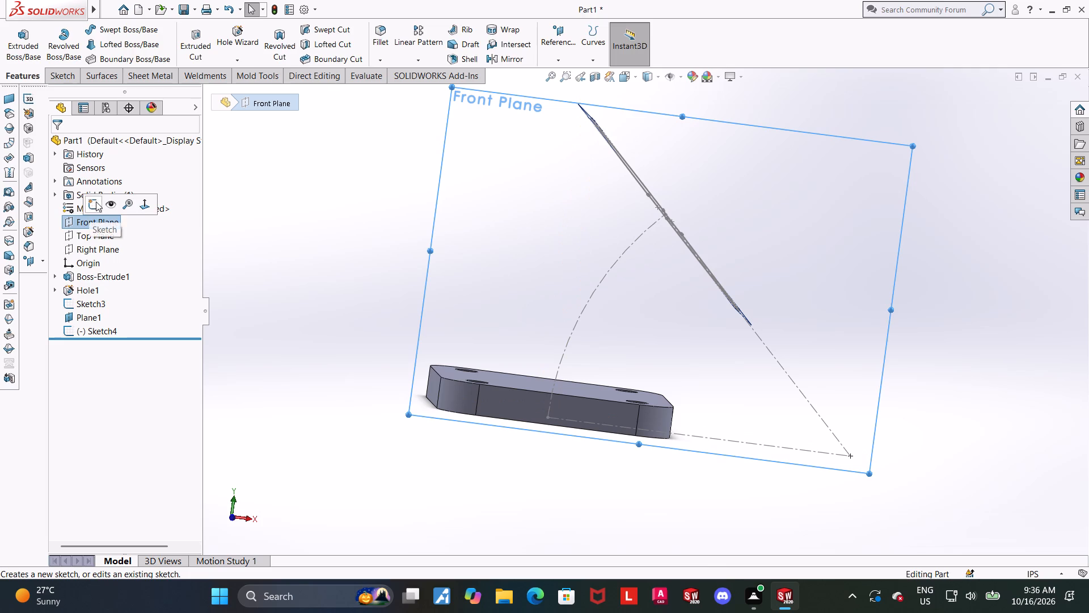
click(96, 201)
click(113, 346)
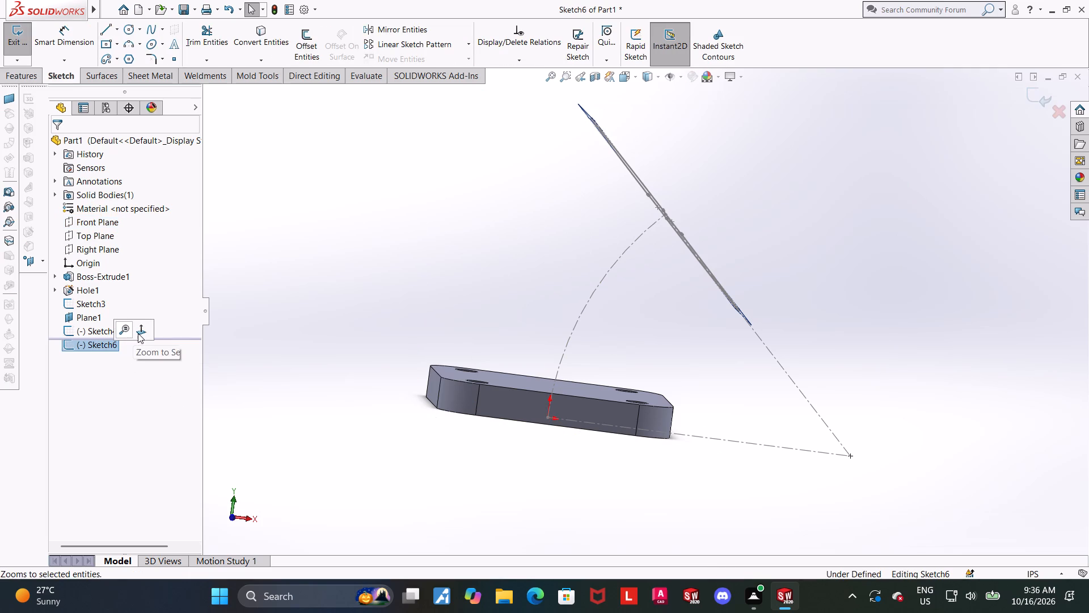
click(138, 333)
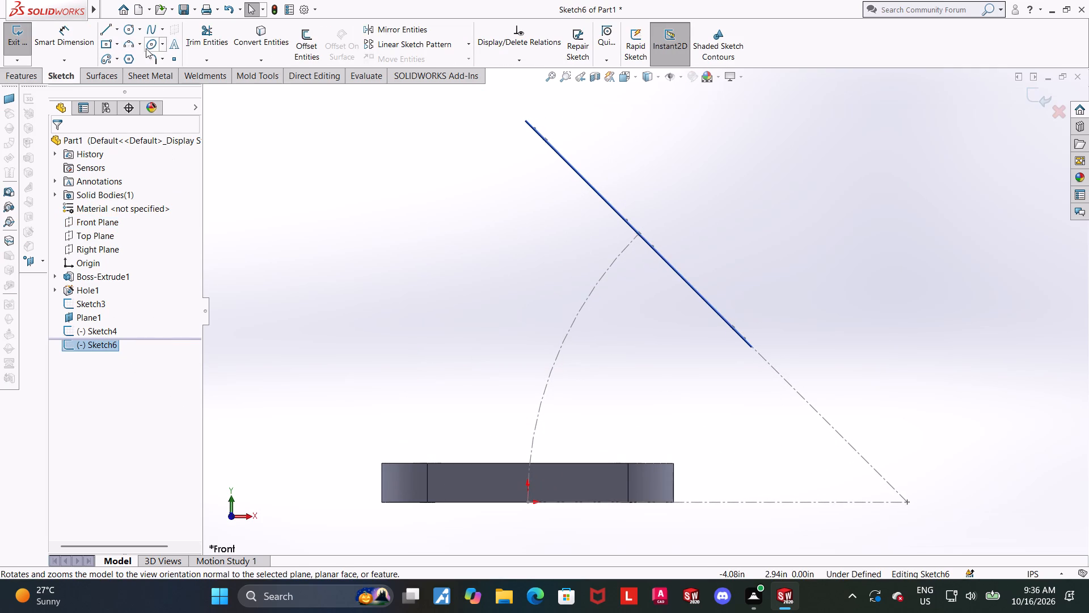
click(142, 45)
click(145, 62)
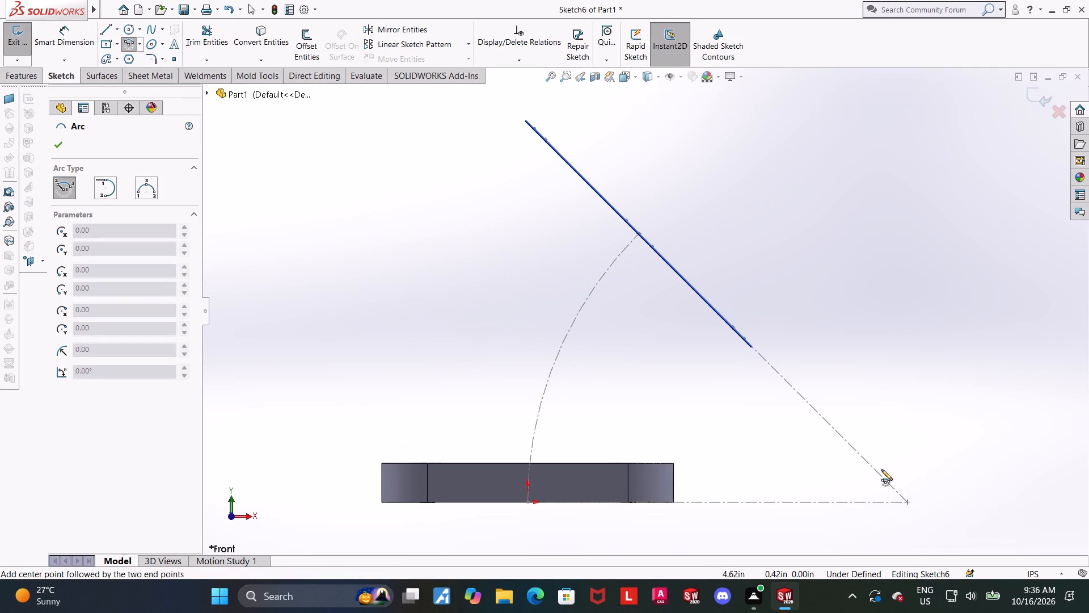
click(905, 503)
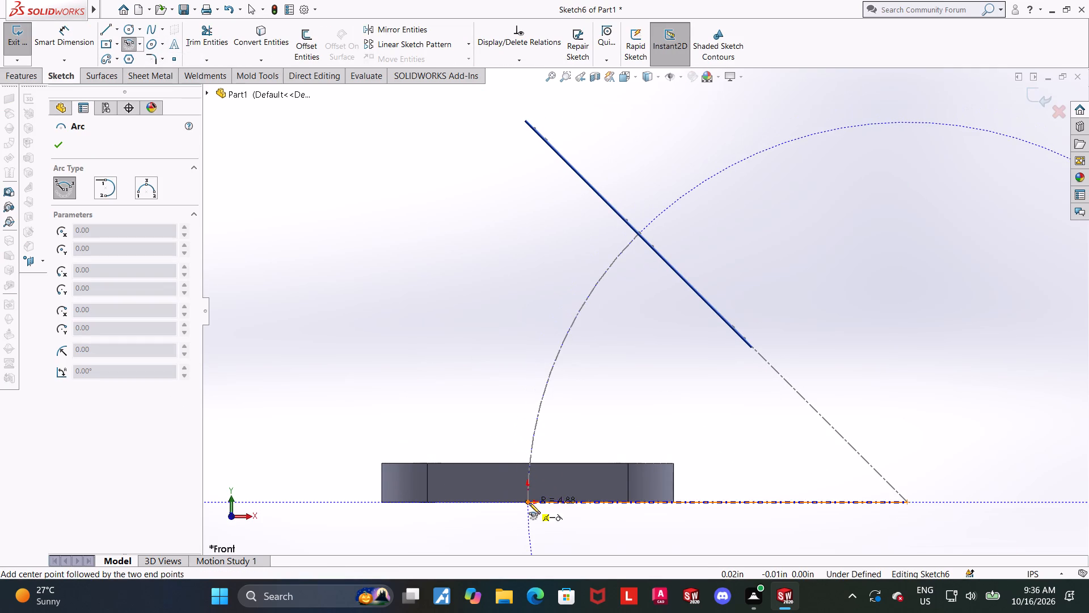
click(529, 503)
scroll(852, 380, up, 6)
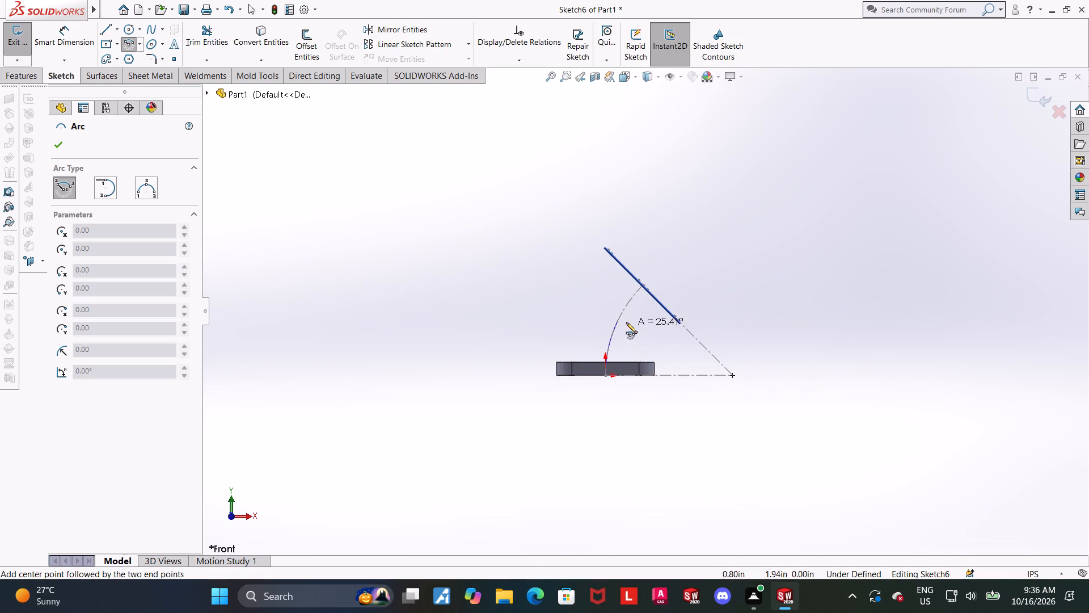
scroll(642, 286, up, 2)
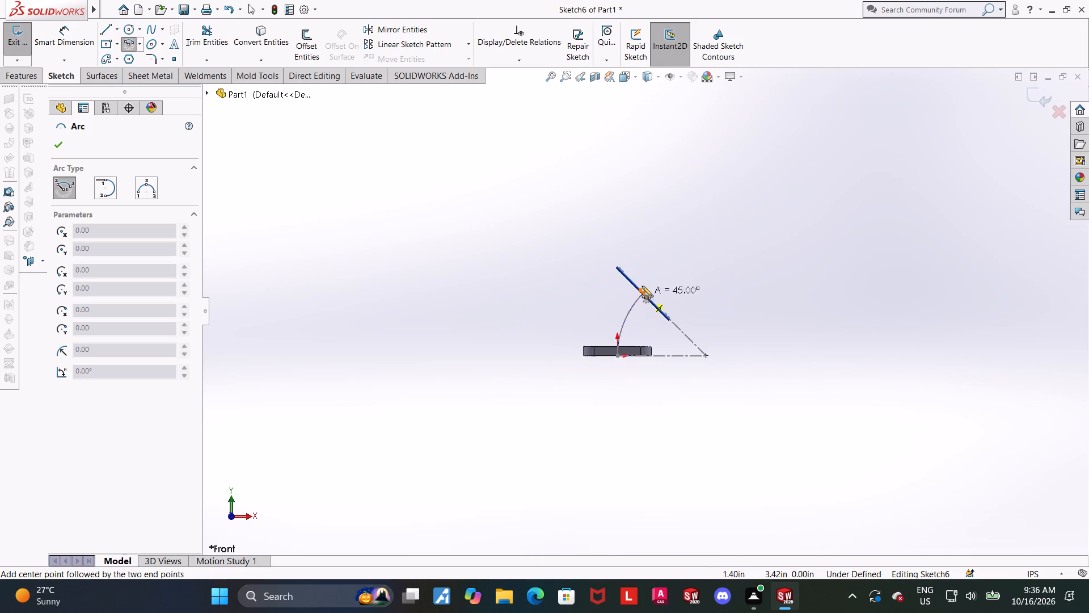
scroll(642, 286, down, 8)
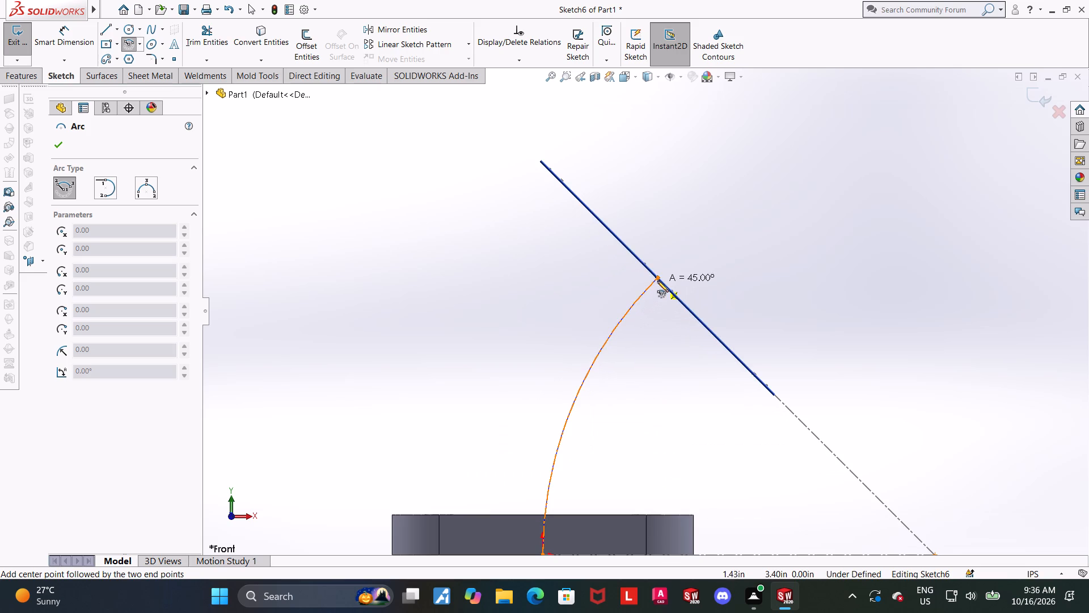
click(657, 281)
key(Escape)
scroll(646, 366, up, 3)
middle_drag(650, 370, 643, 391)
click(757, 333)
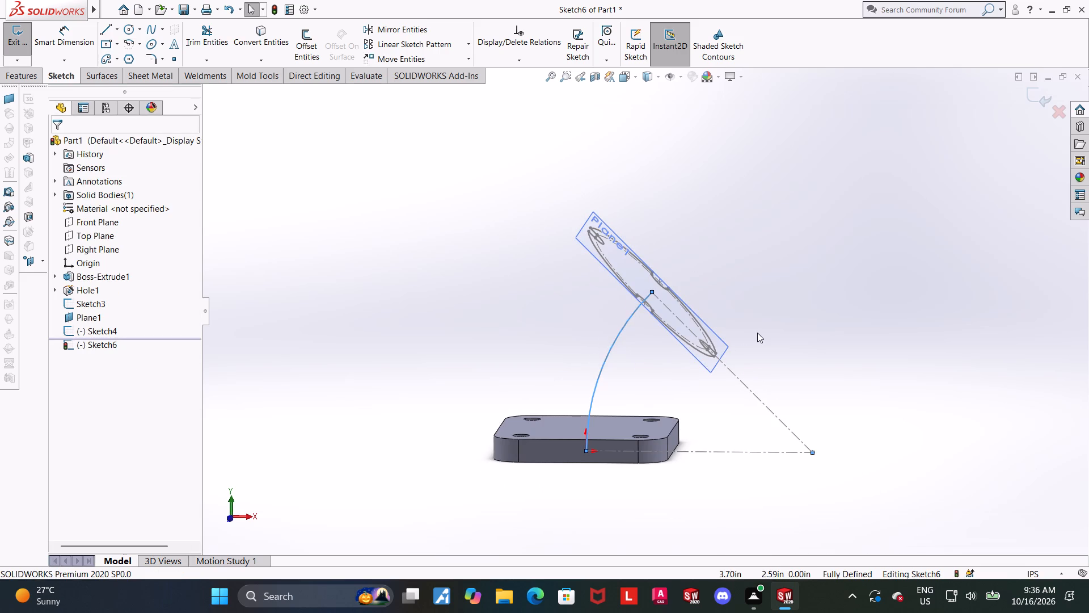
Close the arc sketch and sweep a 2.62 in diameter circular profile along the solid 45-degree arc.
click(1028, 95)
click(149, 28)
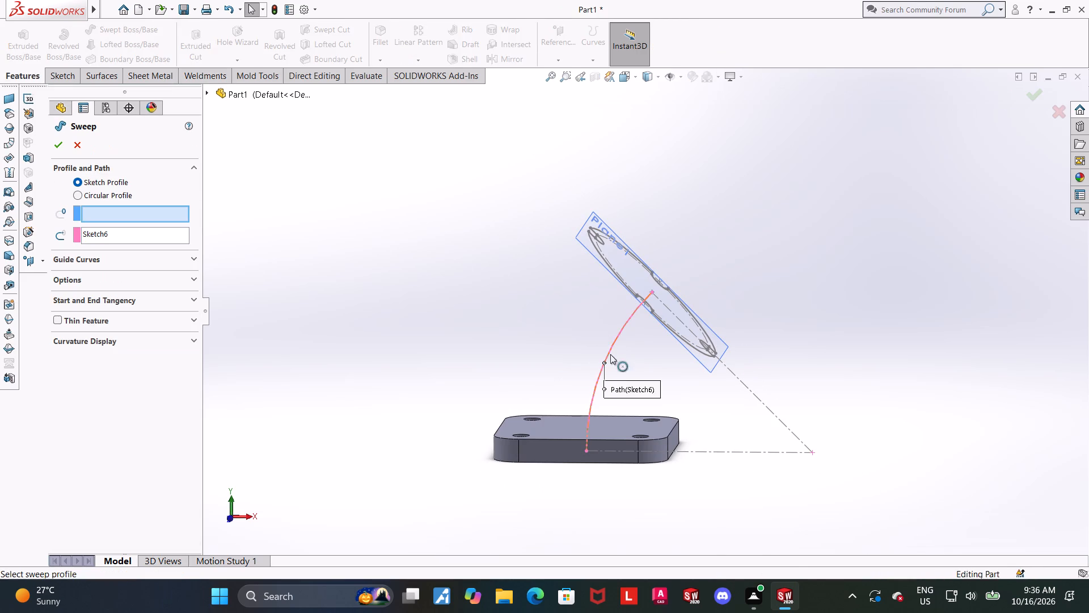
scroll(591, 356, down, 1)
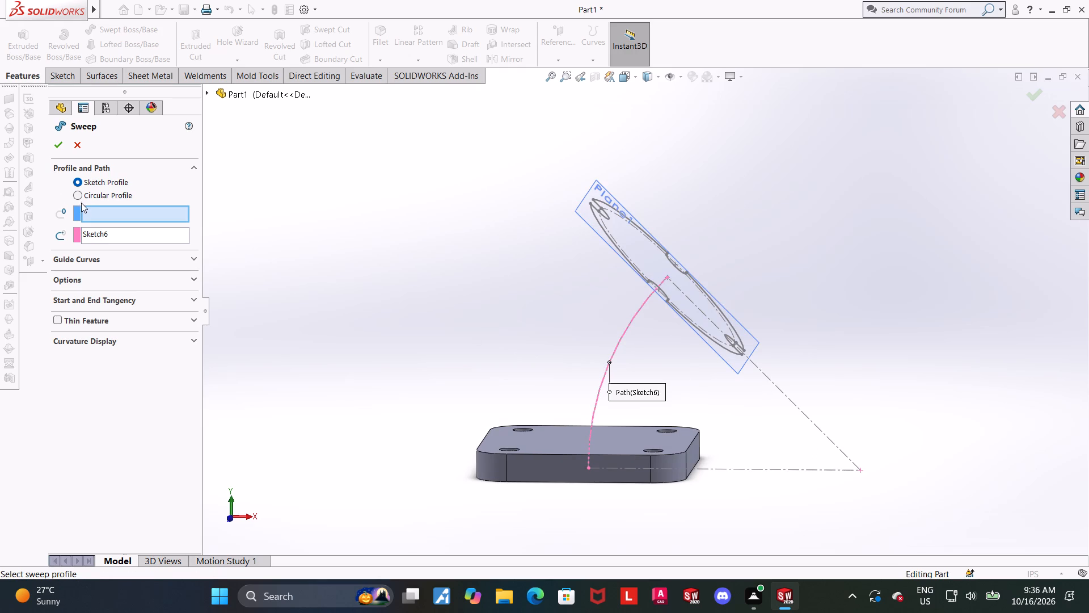
click(76, 194)
drag(126, 230, 32, 229)
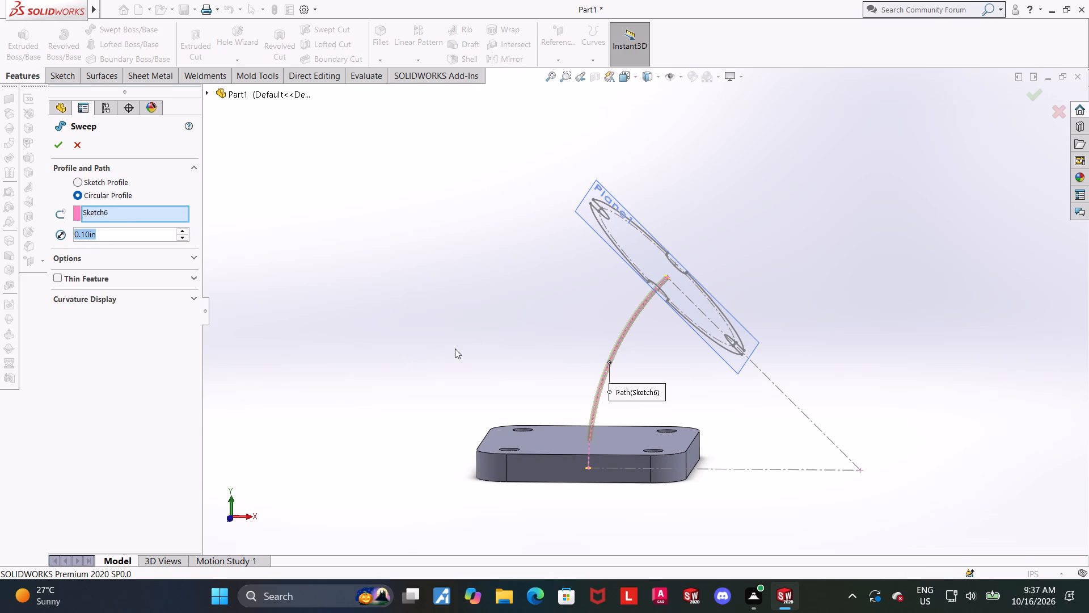
scroll(761, 418, up, 1)
scroll(694, 384, down, 2)
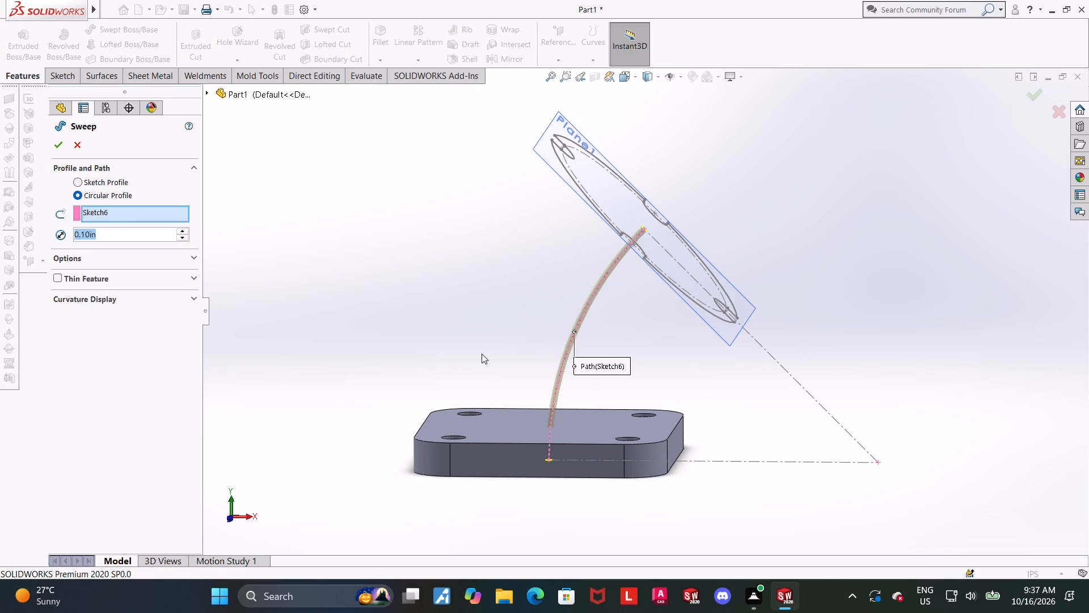
text(1.31)
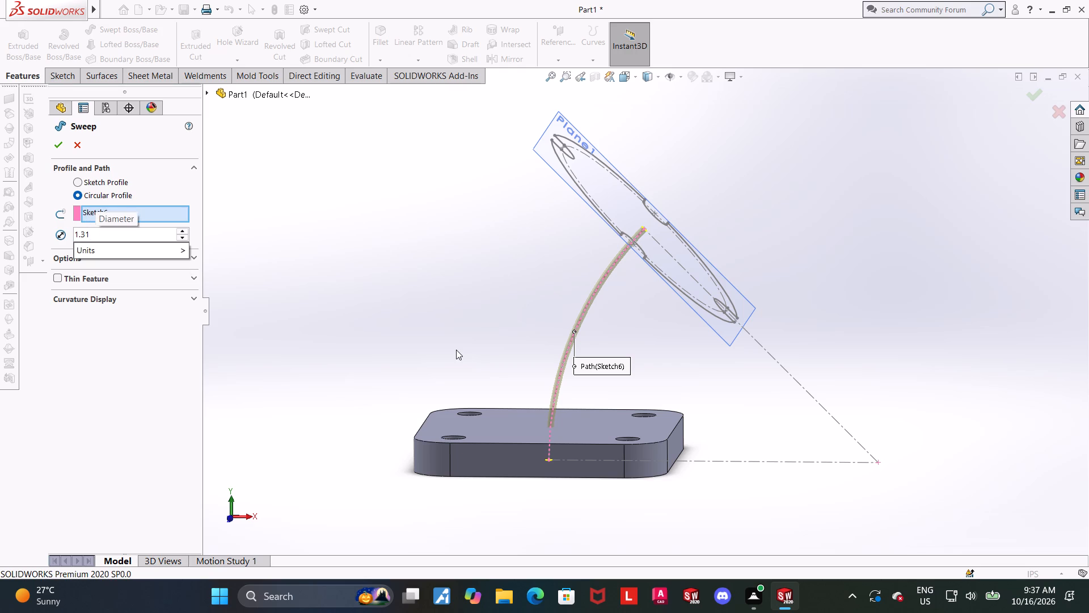
key(slash)
key(BackSpace)
text(*2)
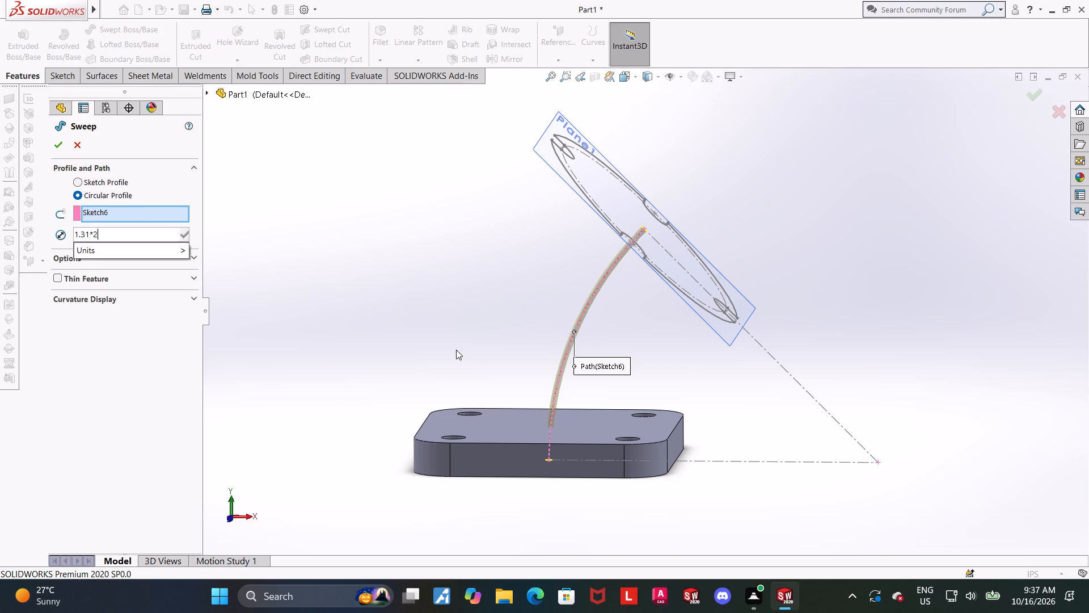
key(Return)
scroll(559, 337, up, 1)
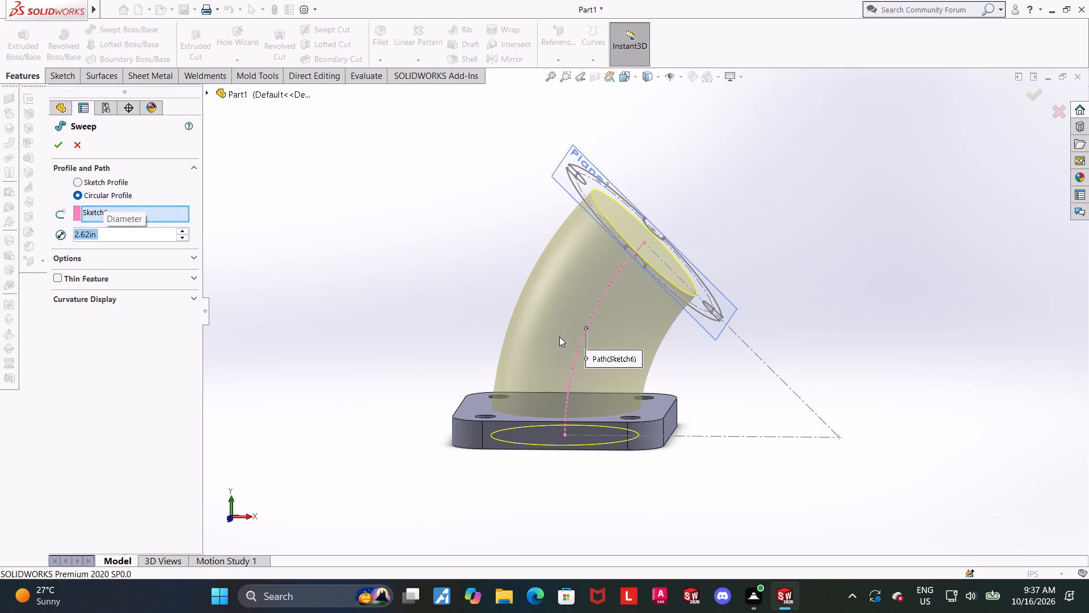
scroll(694, 334, down, 1)
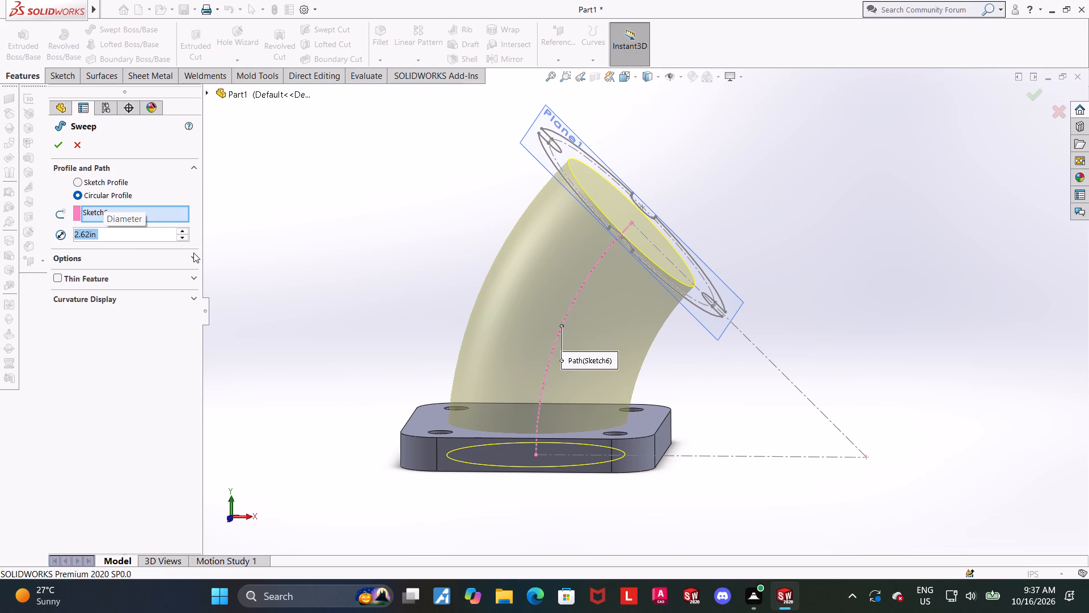
text(1.31)
text(*2)
key(Return)
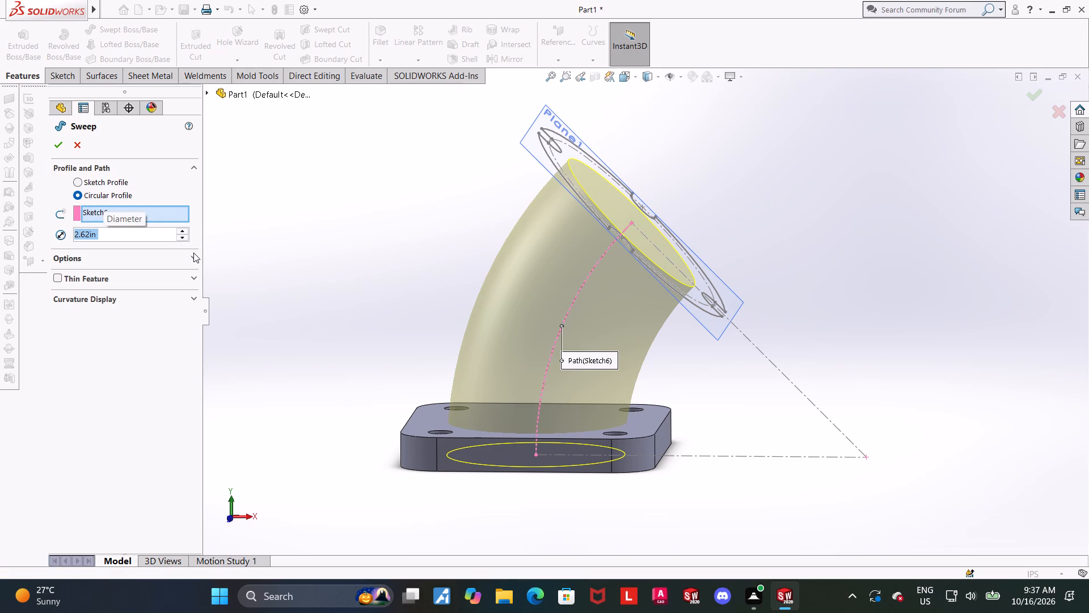
click(60, 146)
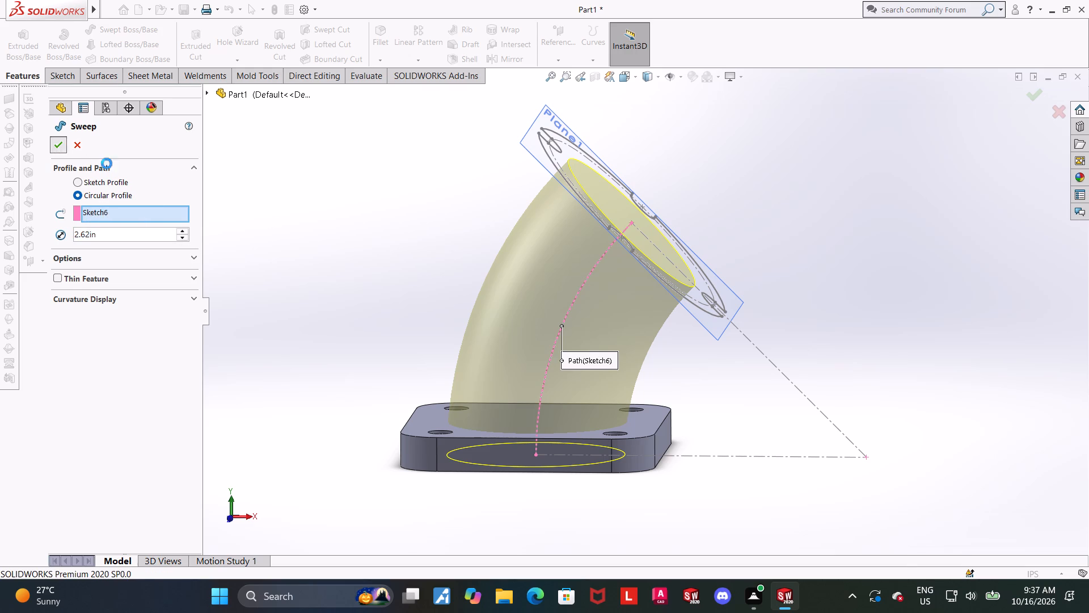
click(340, 232)
Show the sweep's solid arc path sketch, Sketch6.
middle_drag(861, 351, 860, 473)
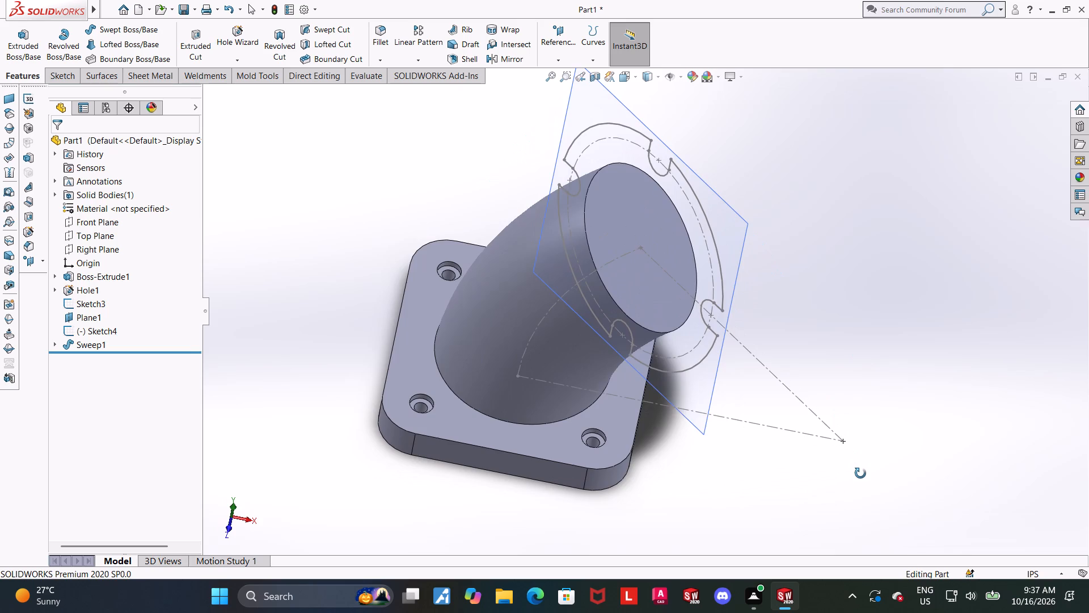
middle_drag(860, 473, 841, 430)
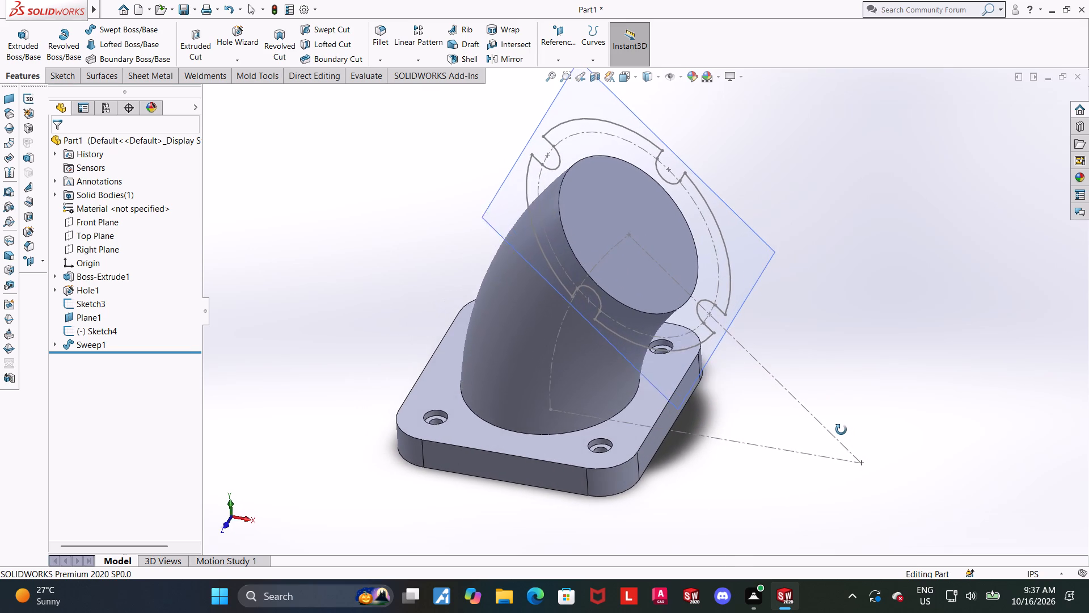
middle_drag(841, 430, 852, 383)
click(860, 317)
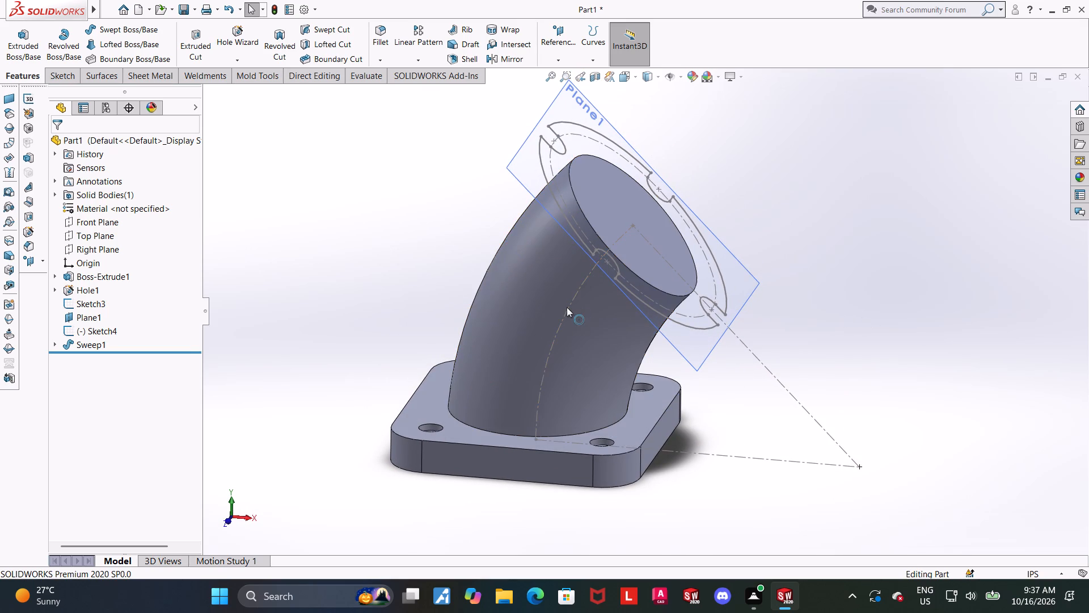
scroll(576, 321, up, 2)
click(417, 275)
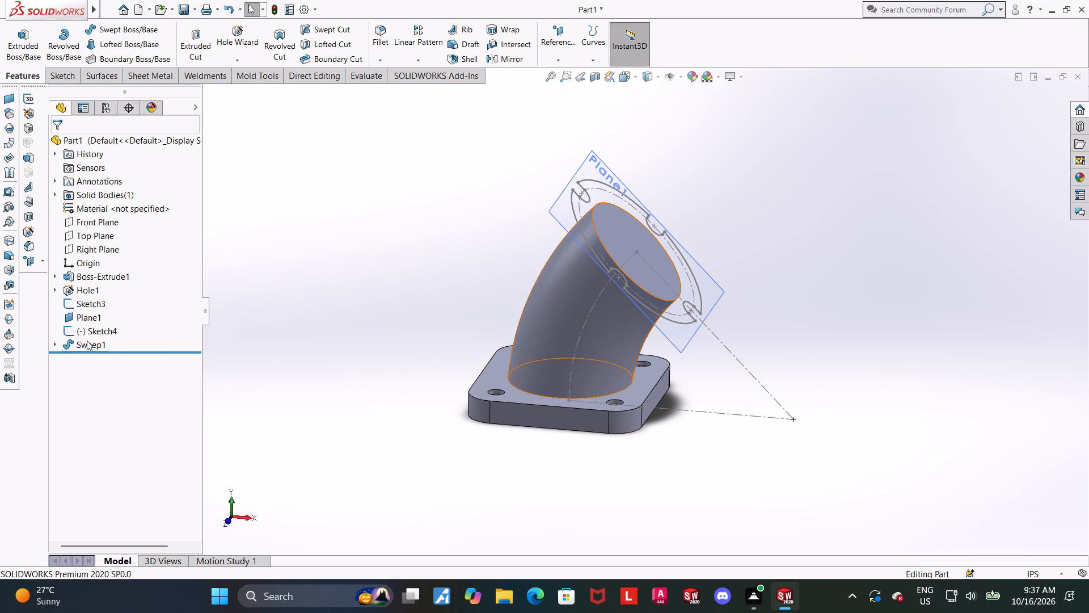
click(56, 343)
click(82, 354)
click(97, 338)
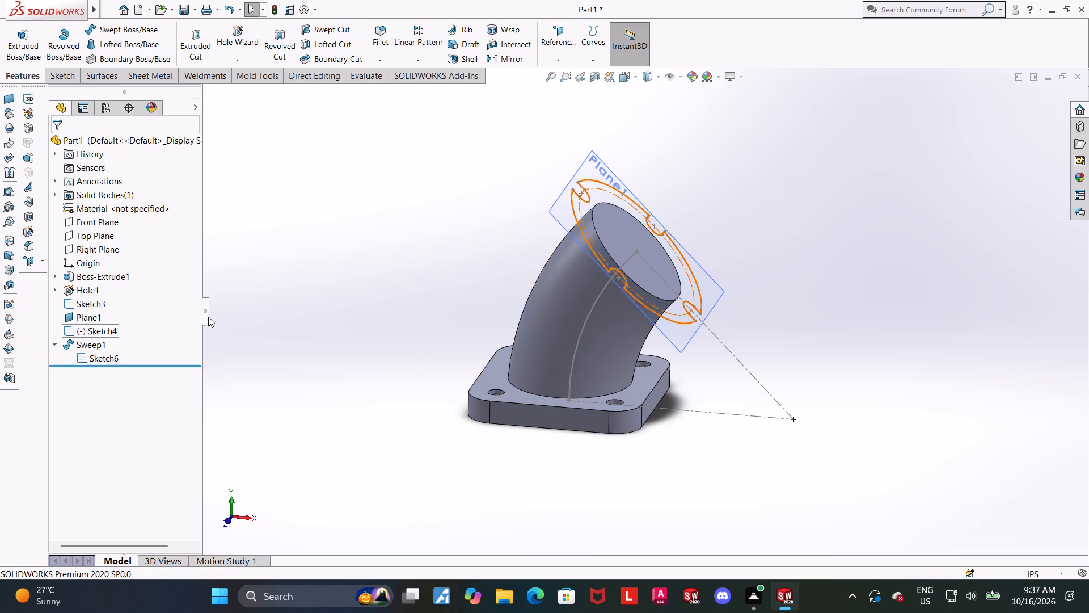
click(275, 296)
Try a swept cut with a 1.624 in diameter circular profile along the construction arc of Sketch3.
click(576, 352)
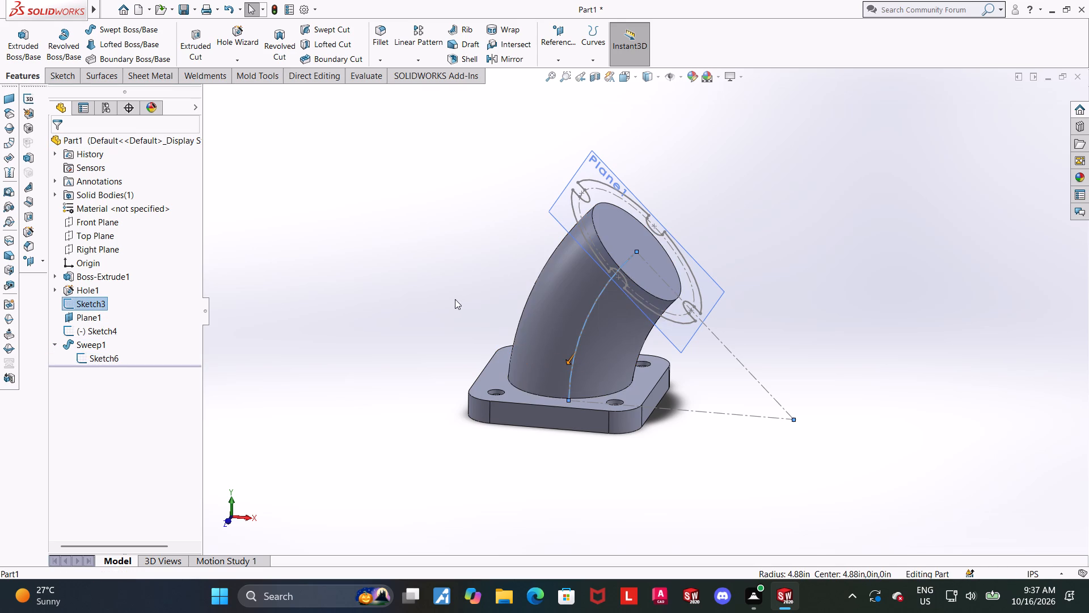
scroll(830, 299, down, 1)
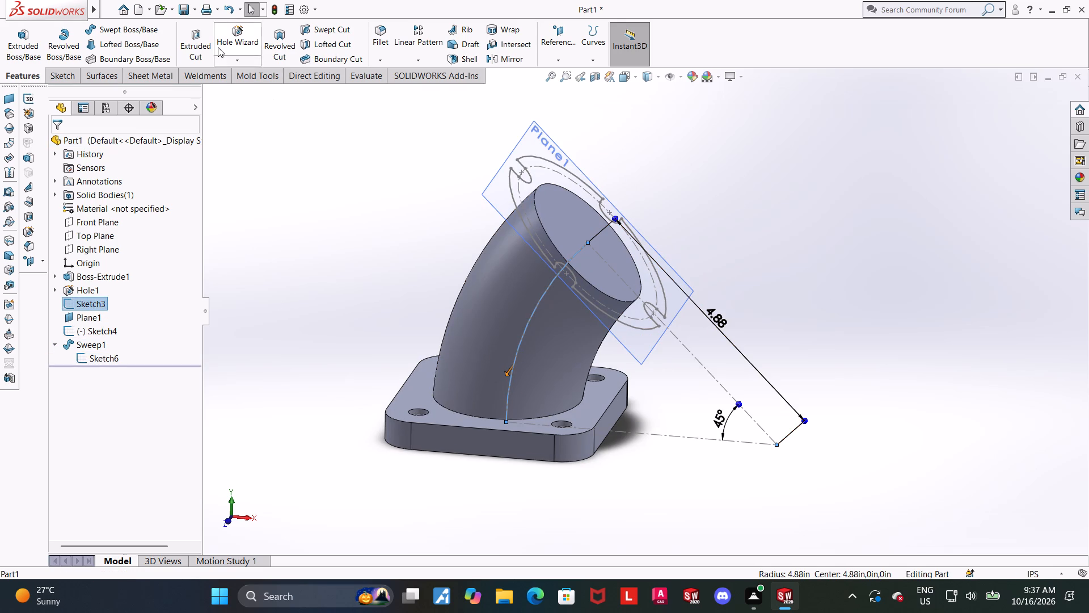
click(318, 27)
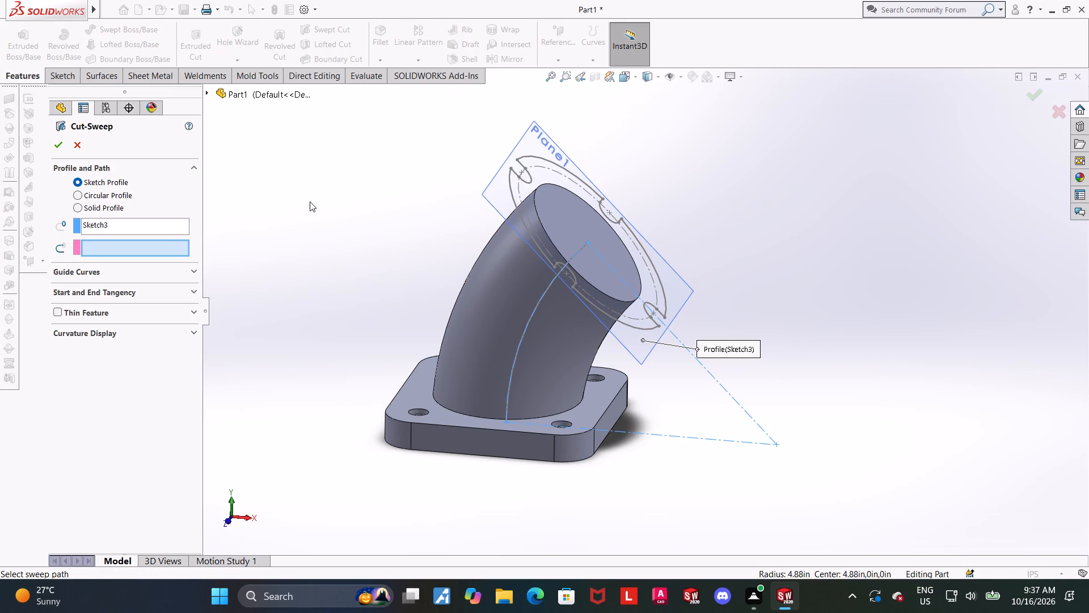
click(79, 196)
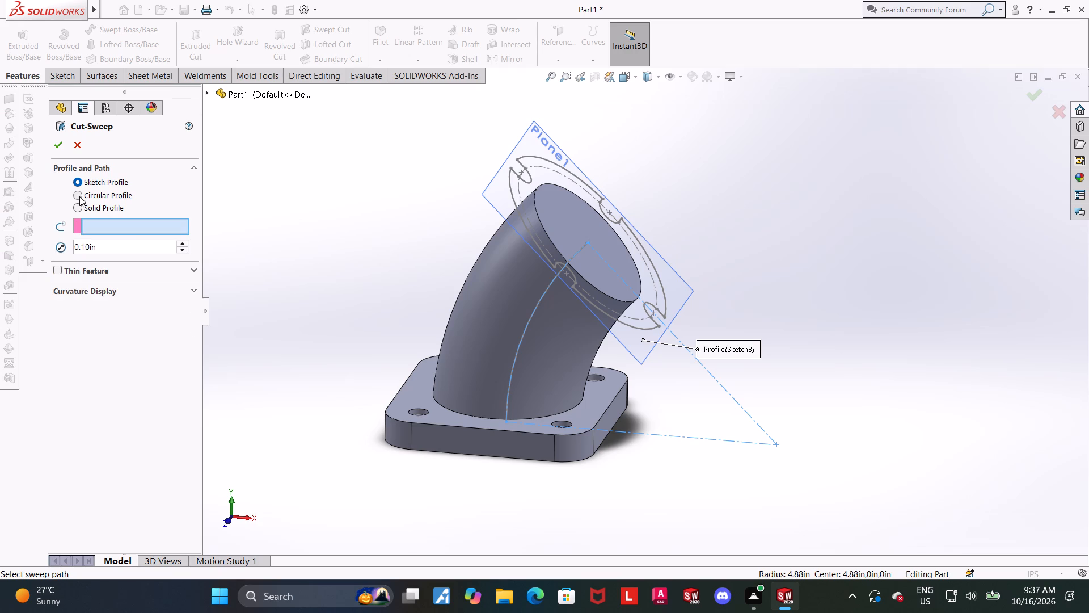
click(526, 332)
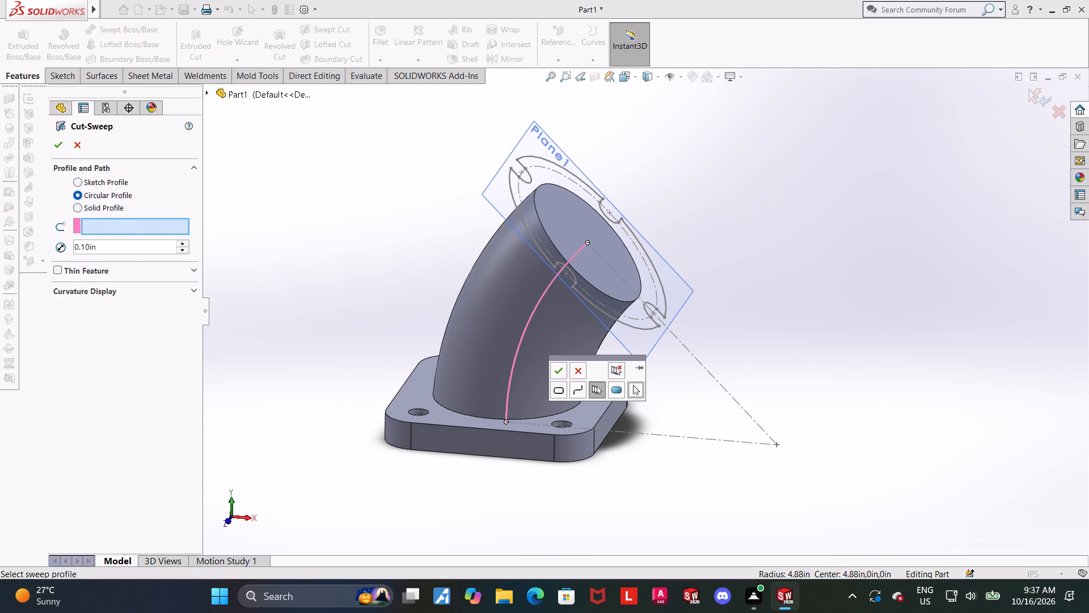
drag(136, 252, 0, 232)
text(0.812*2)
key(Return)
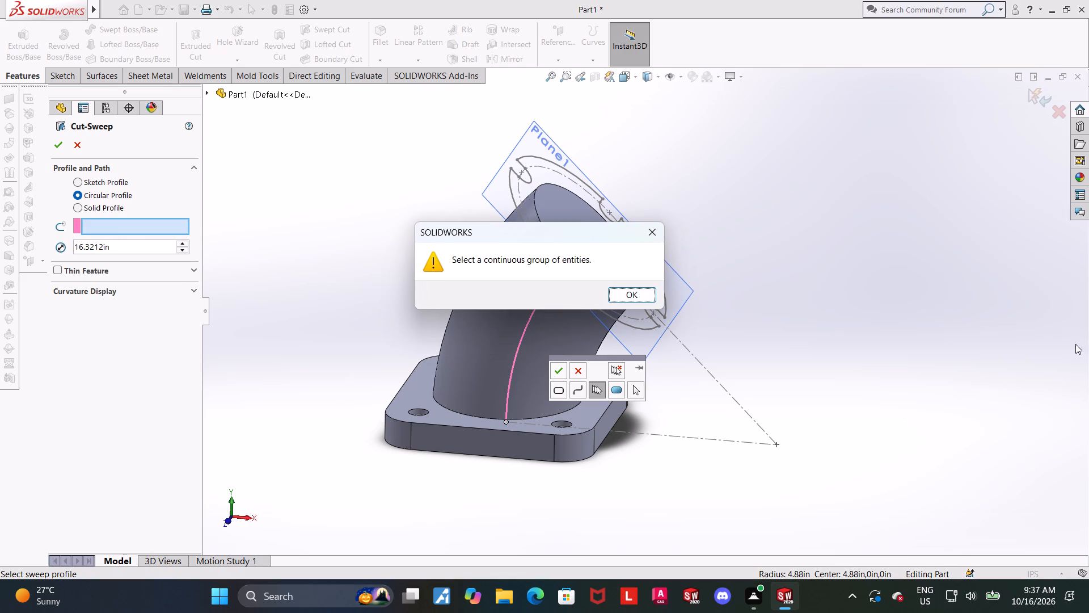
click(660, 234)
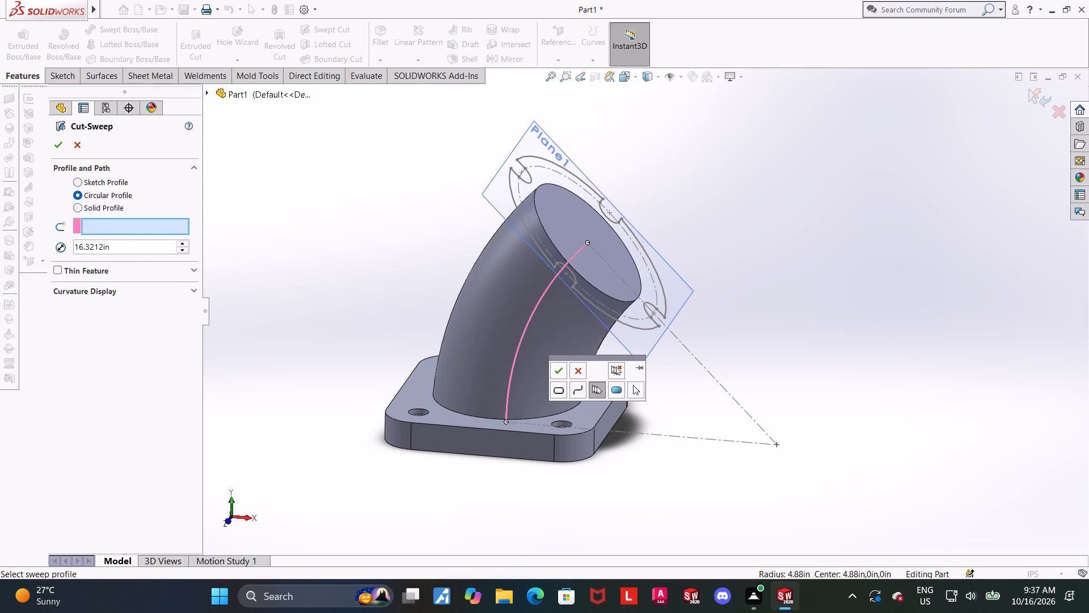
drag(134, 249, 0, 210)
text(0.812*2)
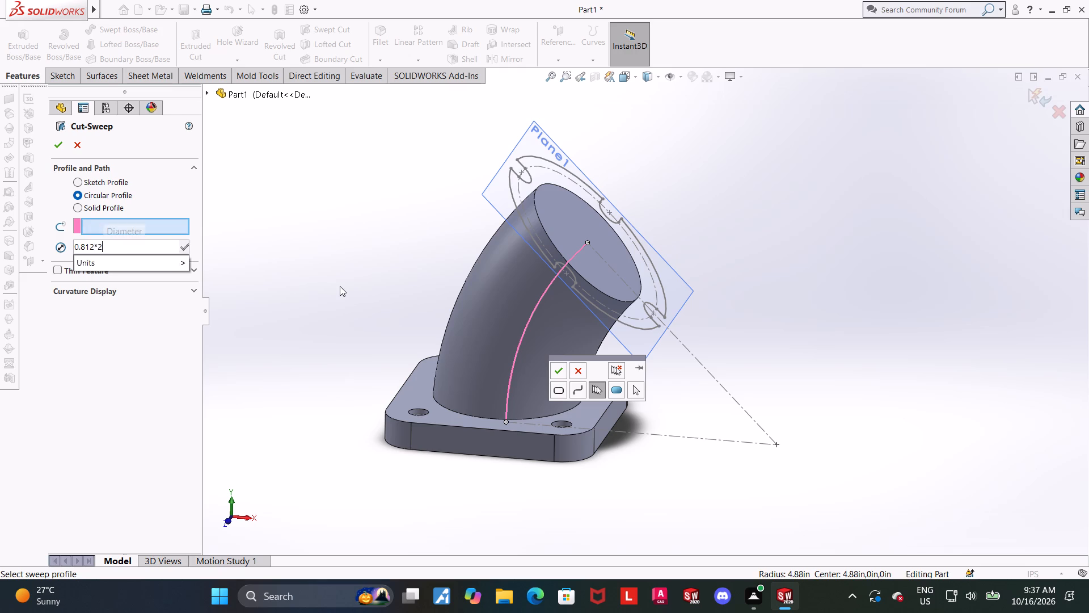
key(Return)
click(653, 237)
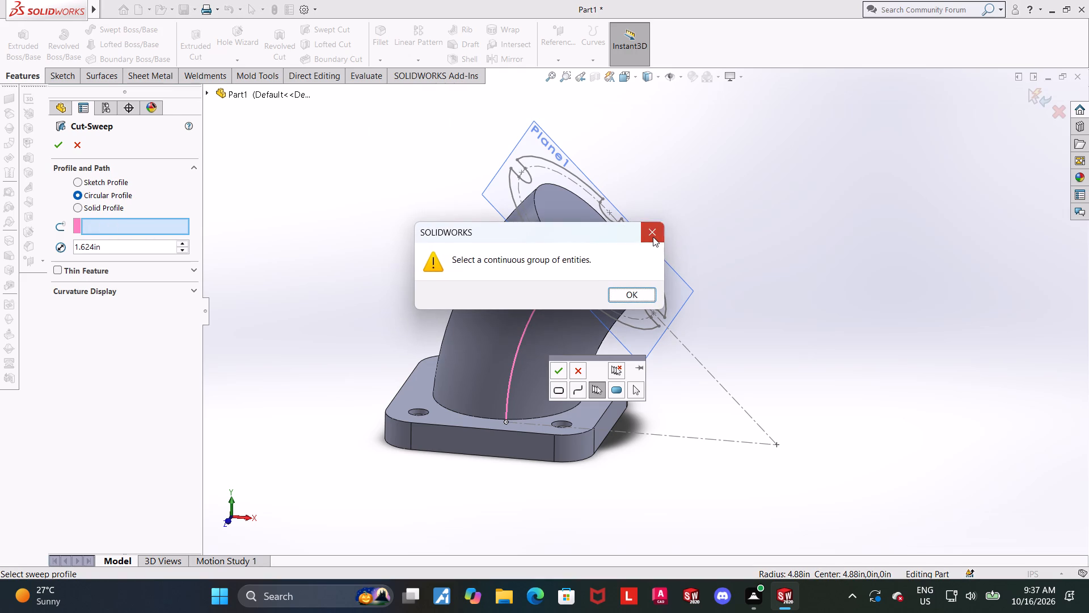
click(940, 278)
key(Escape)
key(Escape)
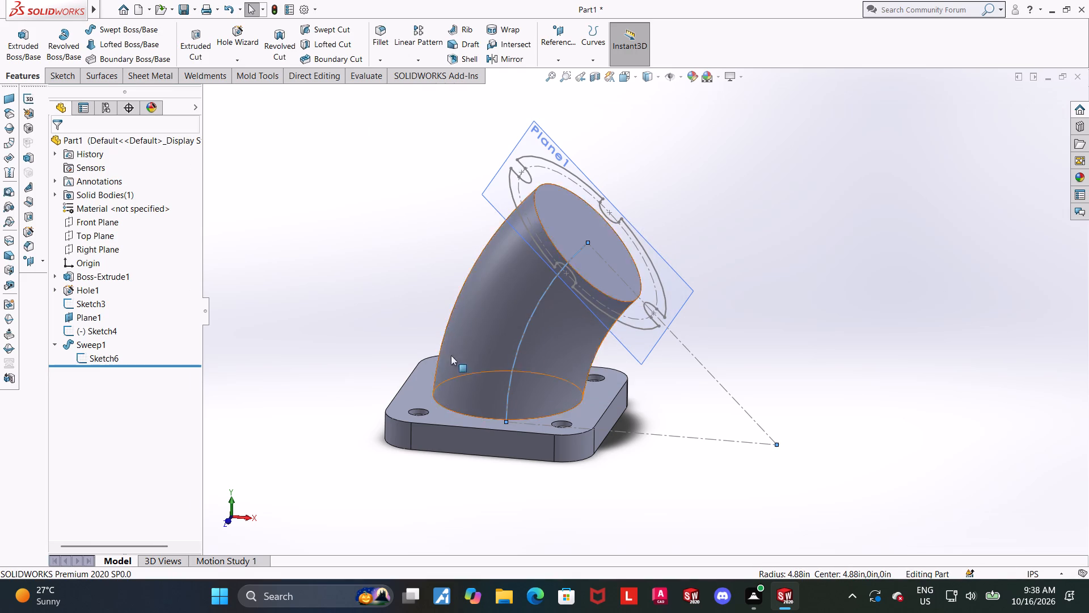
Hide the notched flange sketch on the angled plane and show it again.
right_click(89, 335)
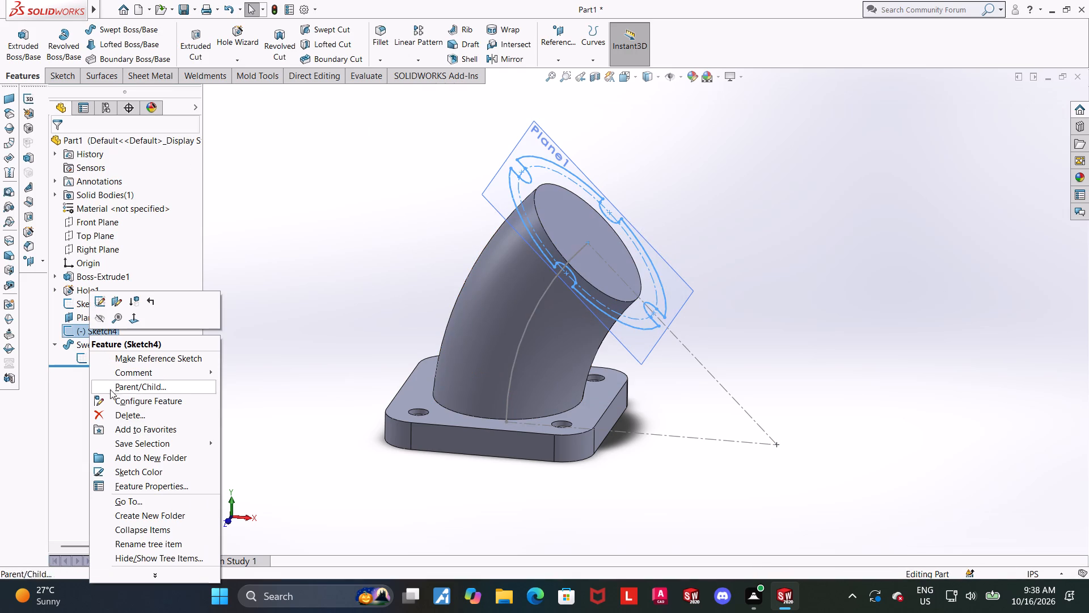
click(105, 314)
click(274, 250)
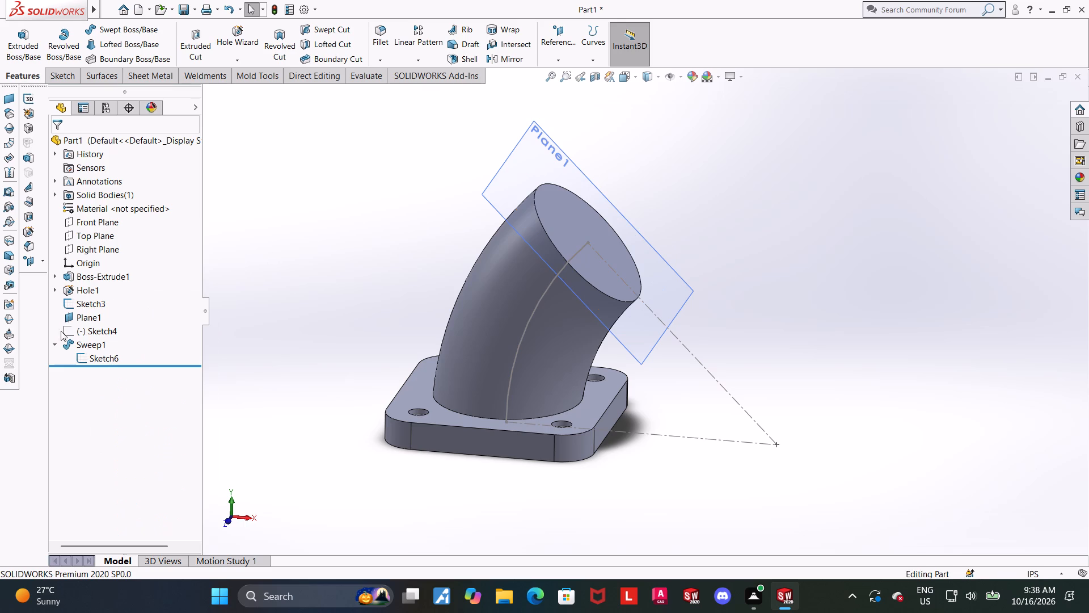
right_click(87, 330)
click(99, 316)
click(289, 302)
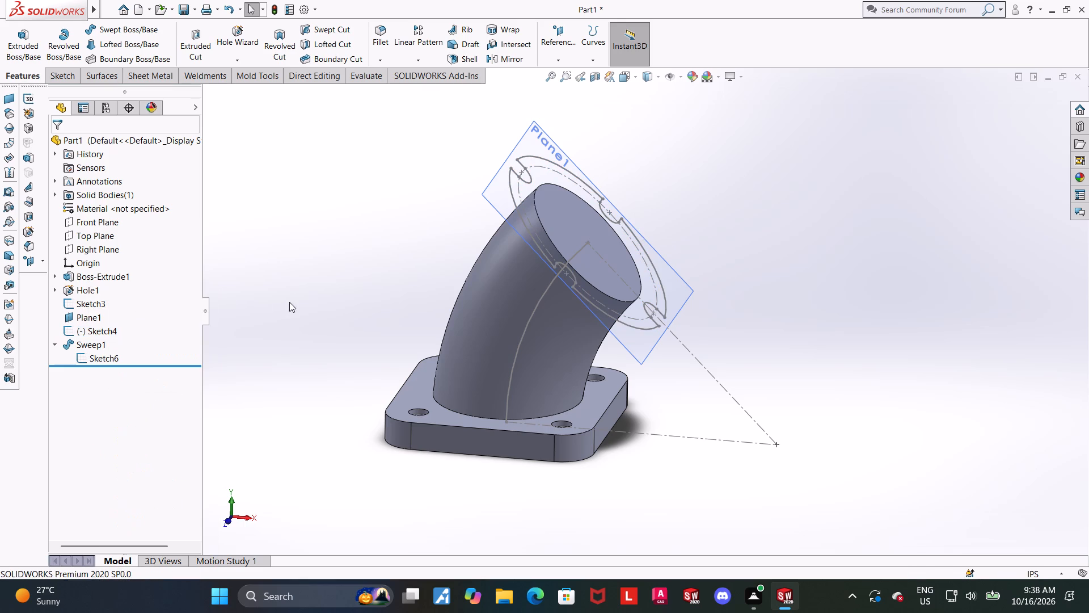
Hide Sketch3, which holds the construction arc and its centerlines.
right_click(79, 301)
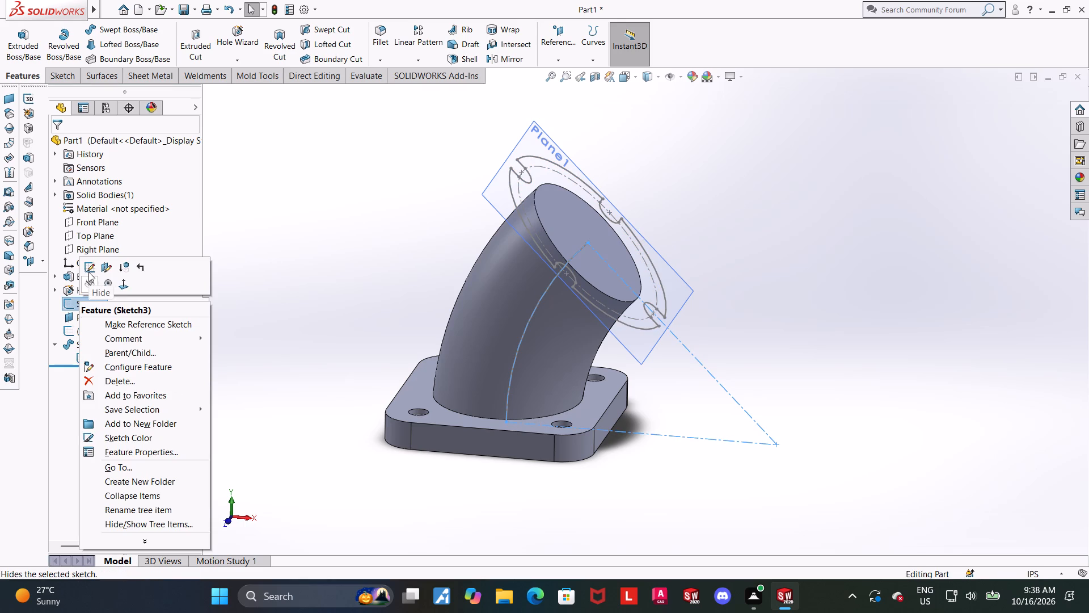
click(88, 282)
click(320, 289)
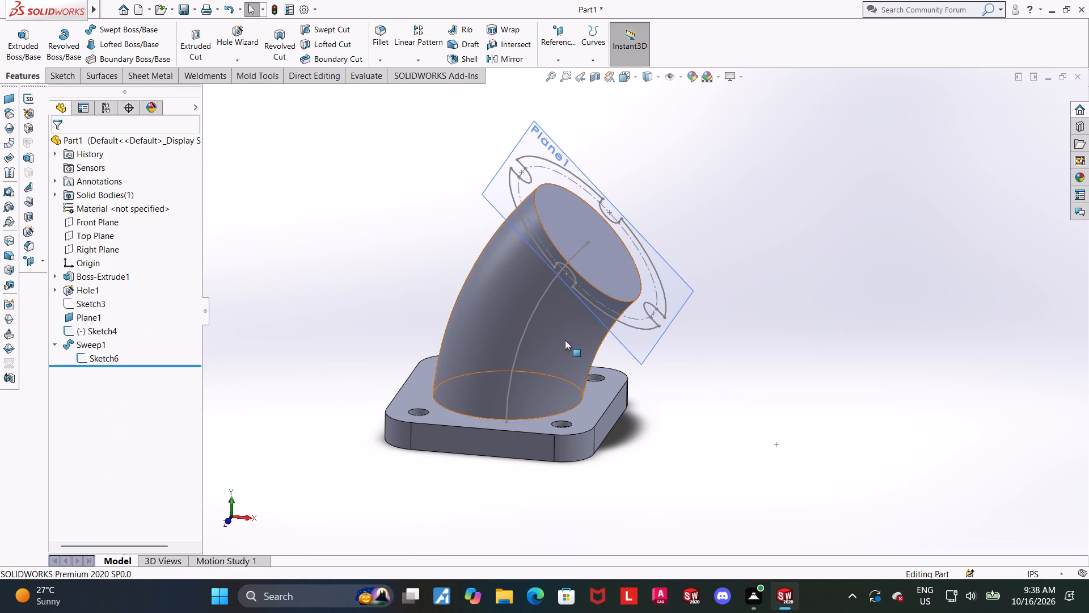
Create a swept cut with a 1.624 in diameter circular profile along the solid arc path of Sketch6.
click(522, 335)
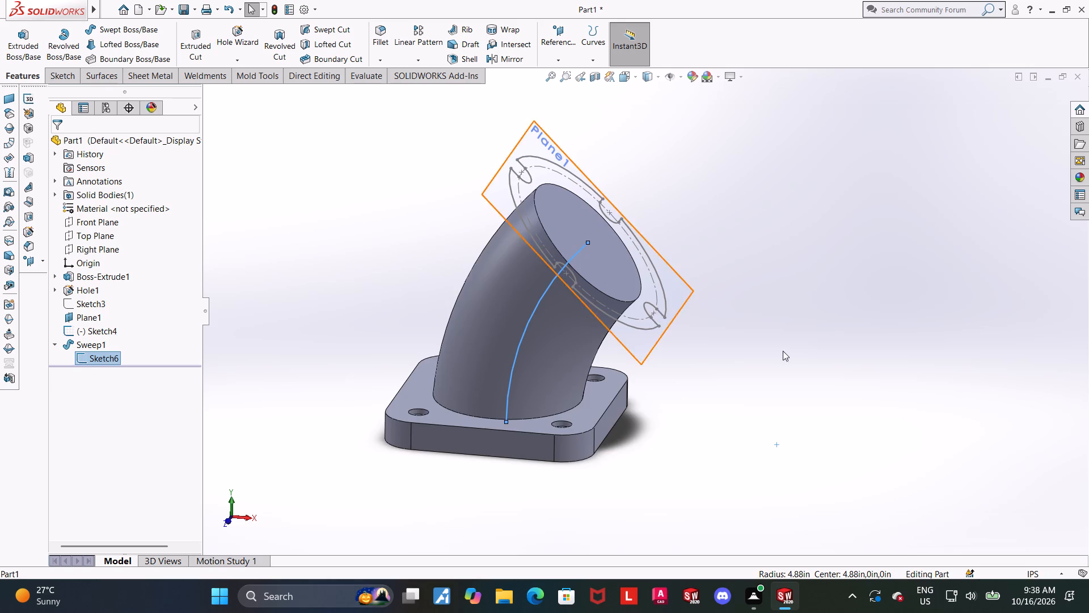
middle_drag(783, 346, 780, 311)
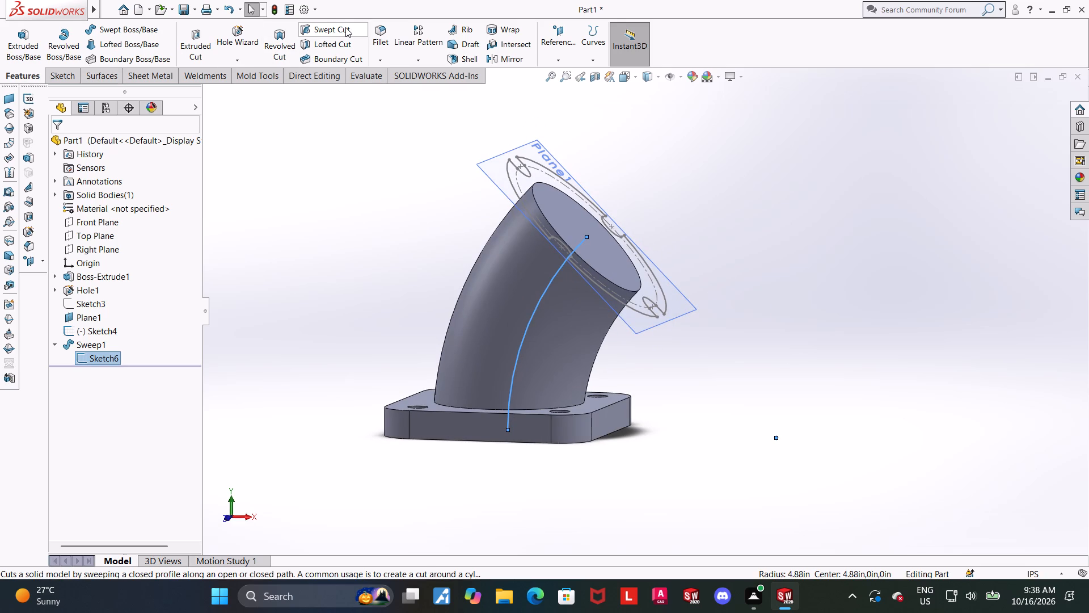
scroll(401, 184, up, 1)
scroll(592, 273, down, 1)
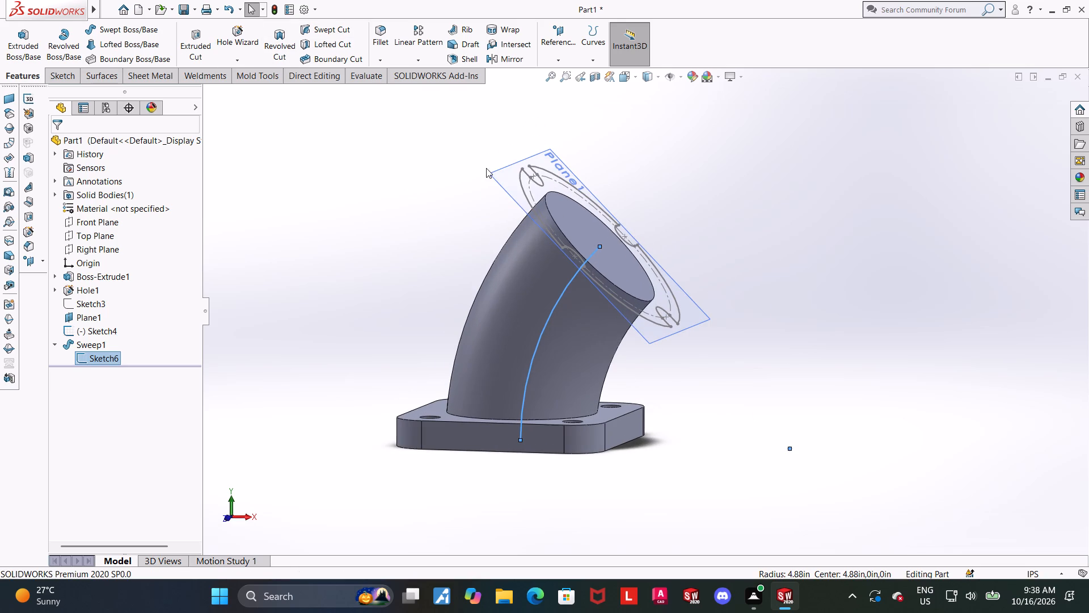
click(313, 27)
middle_drag(372, 234, 361, 238)
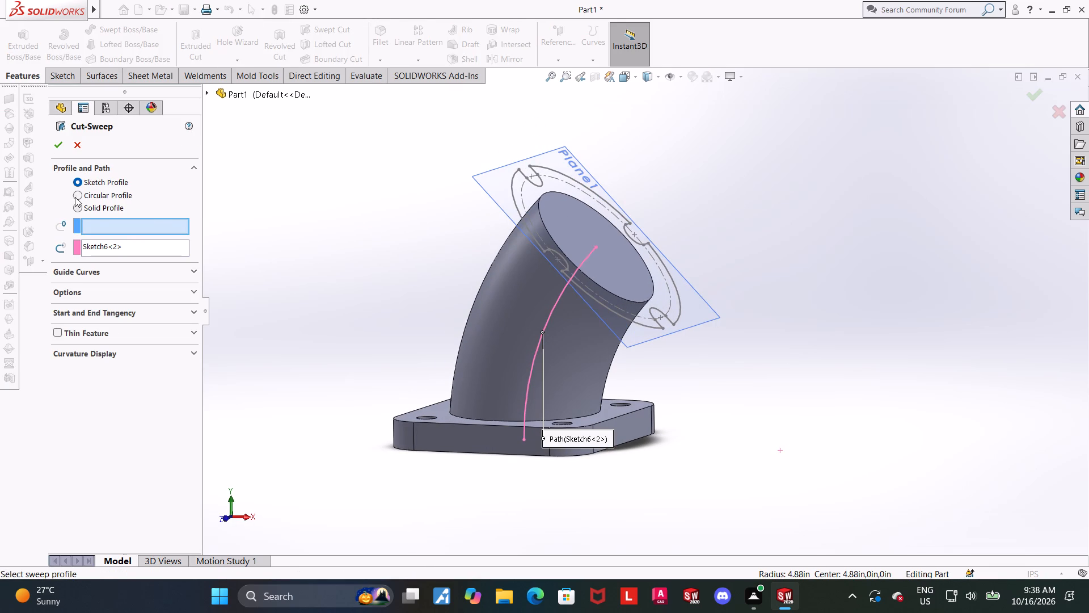
click(76, 196)
drag(127, 242, 0, 242)
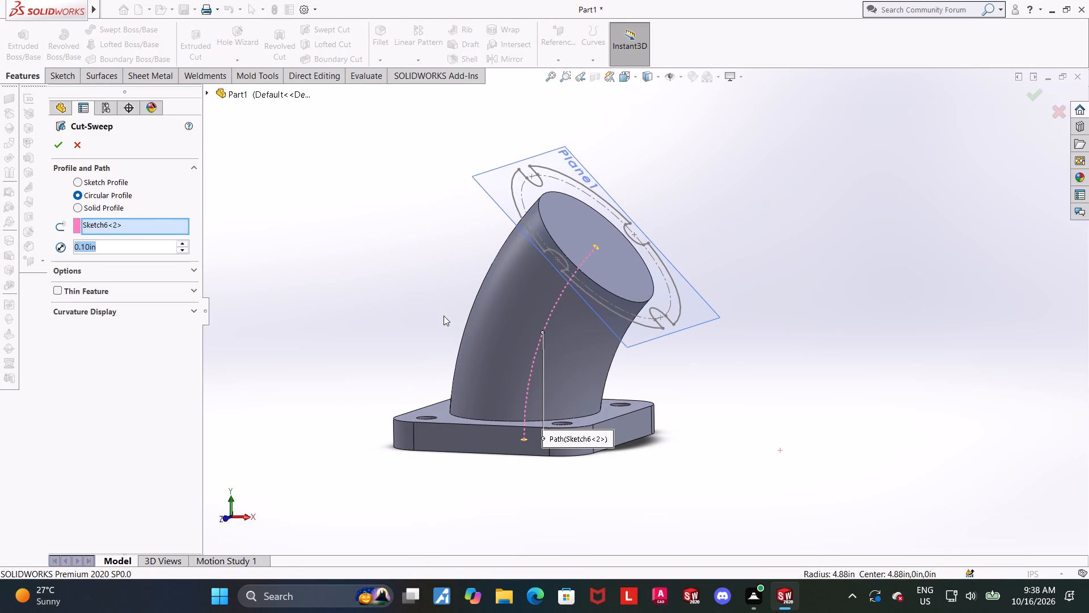
text(0.812)
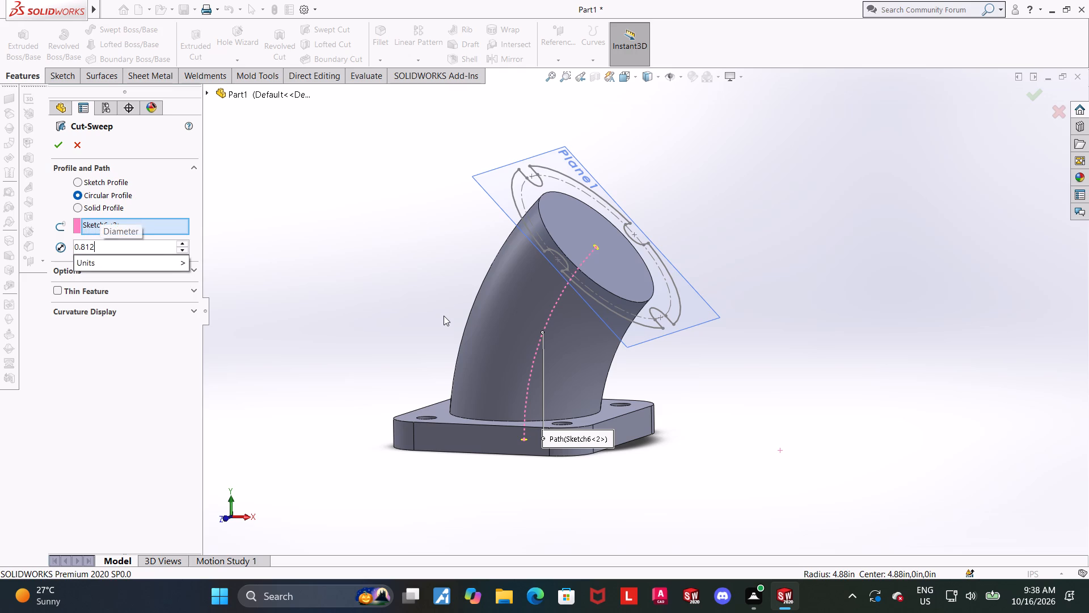
text(*2)
key(Return)
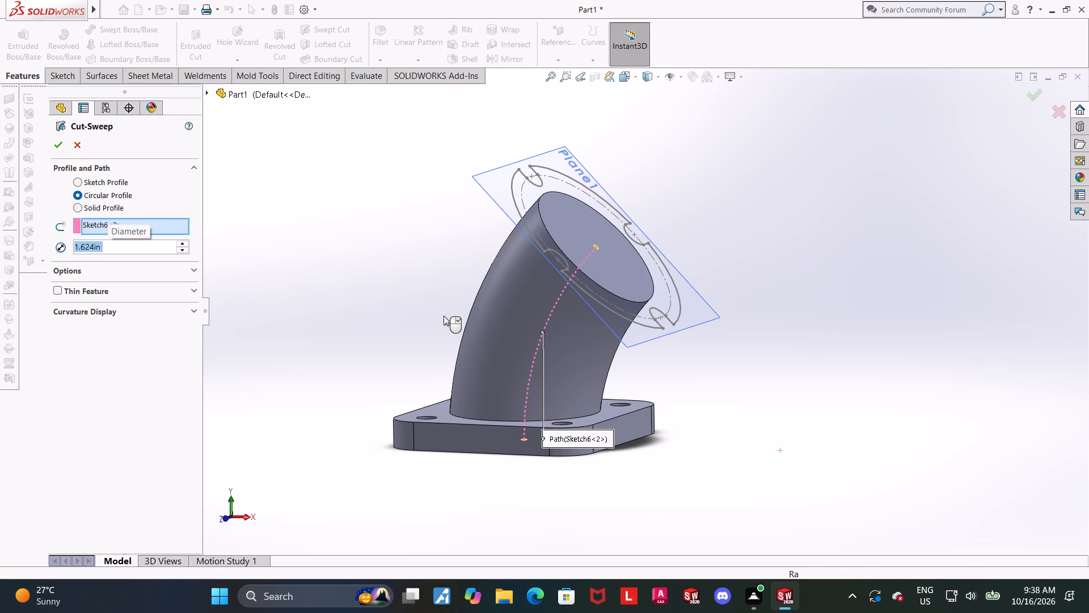
click(64, 144)
scroll(905, 447, up, 1)
drag(809, 365, 803, 364)
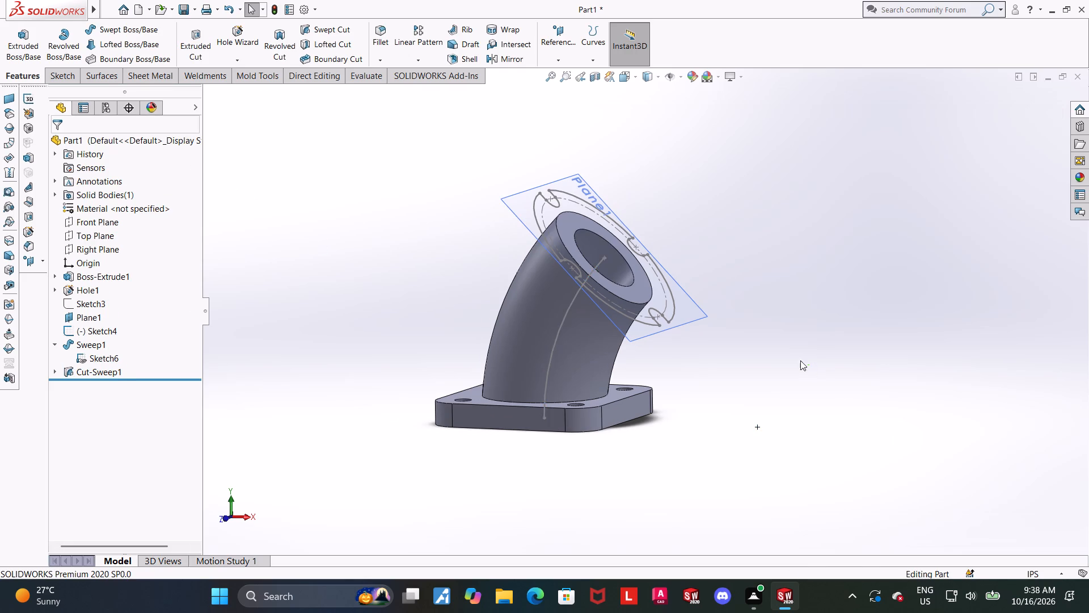
Hide Sketch6, the solid arc path used by the sweep.
middle_drag(814, 341, 795, 367)
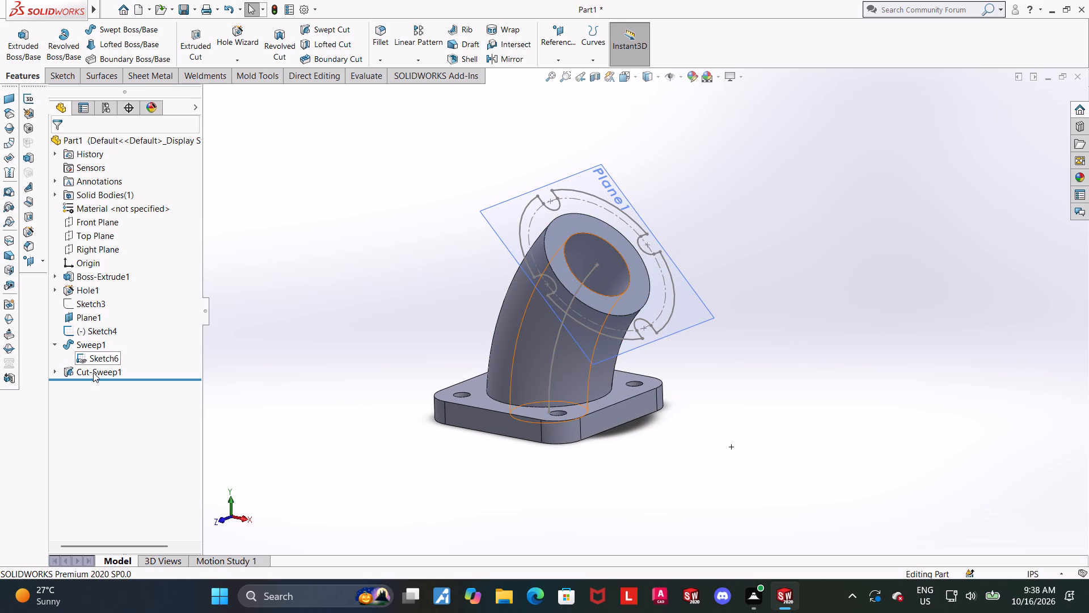
click(82, 356)
click(95, 337)
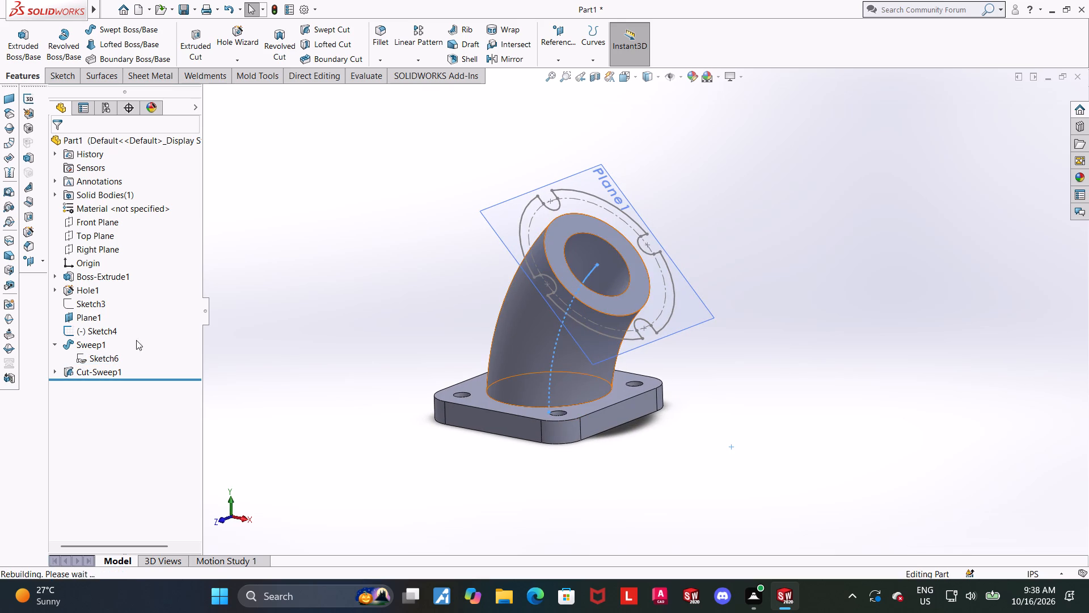
click(288, 346)
click(56, 345)
click(919, 352)
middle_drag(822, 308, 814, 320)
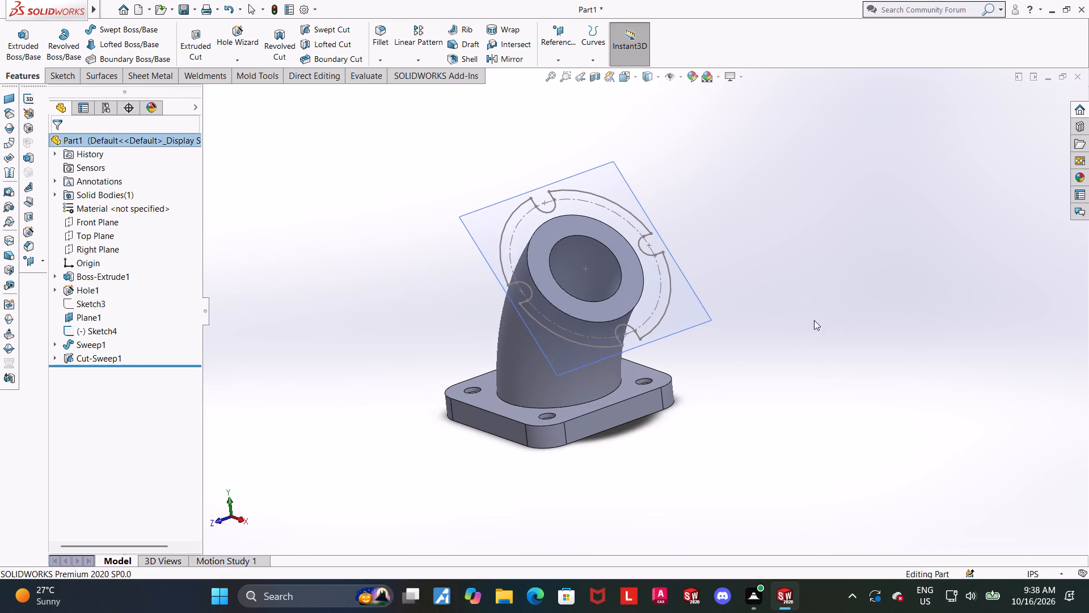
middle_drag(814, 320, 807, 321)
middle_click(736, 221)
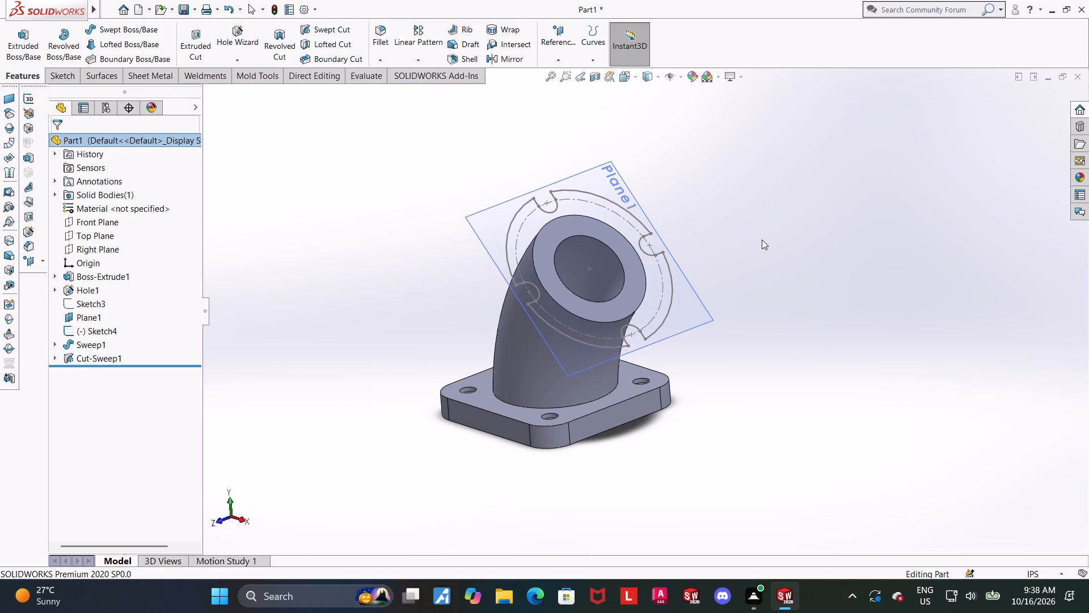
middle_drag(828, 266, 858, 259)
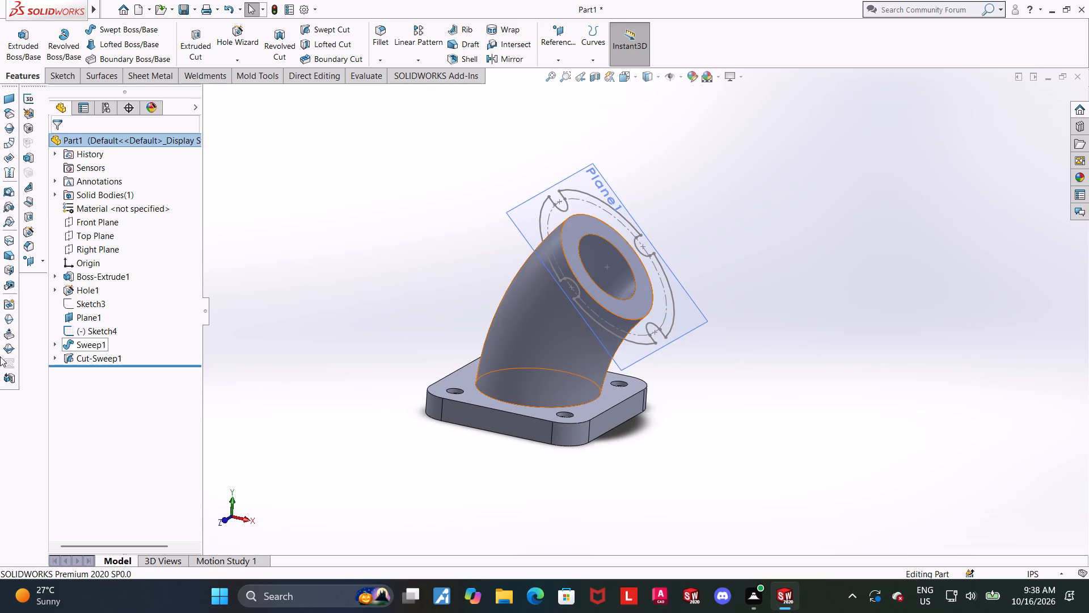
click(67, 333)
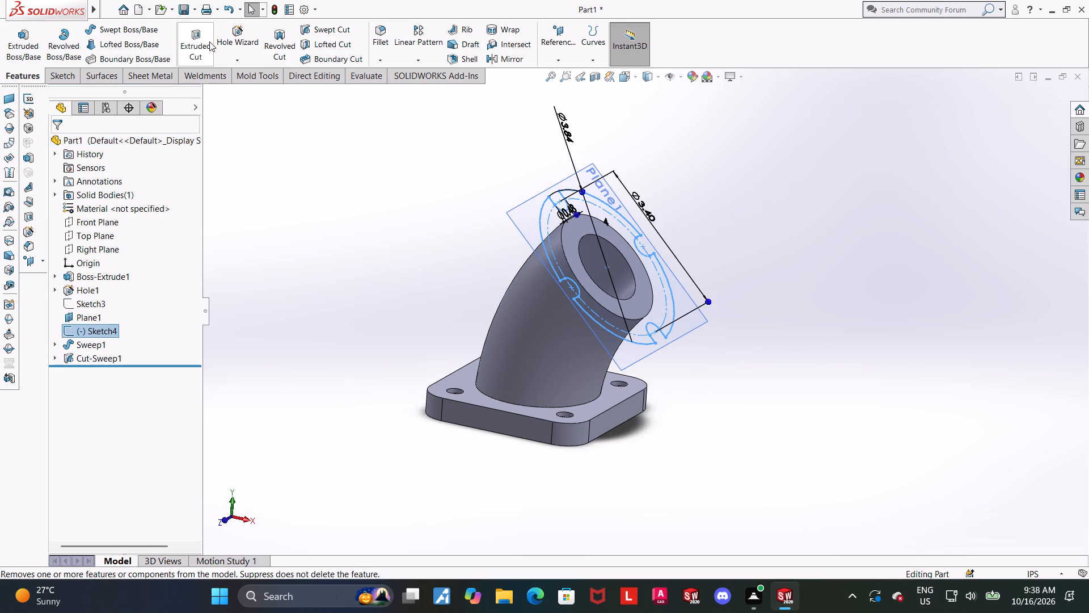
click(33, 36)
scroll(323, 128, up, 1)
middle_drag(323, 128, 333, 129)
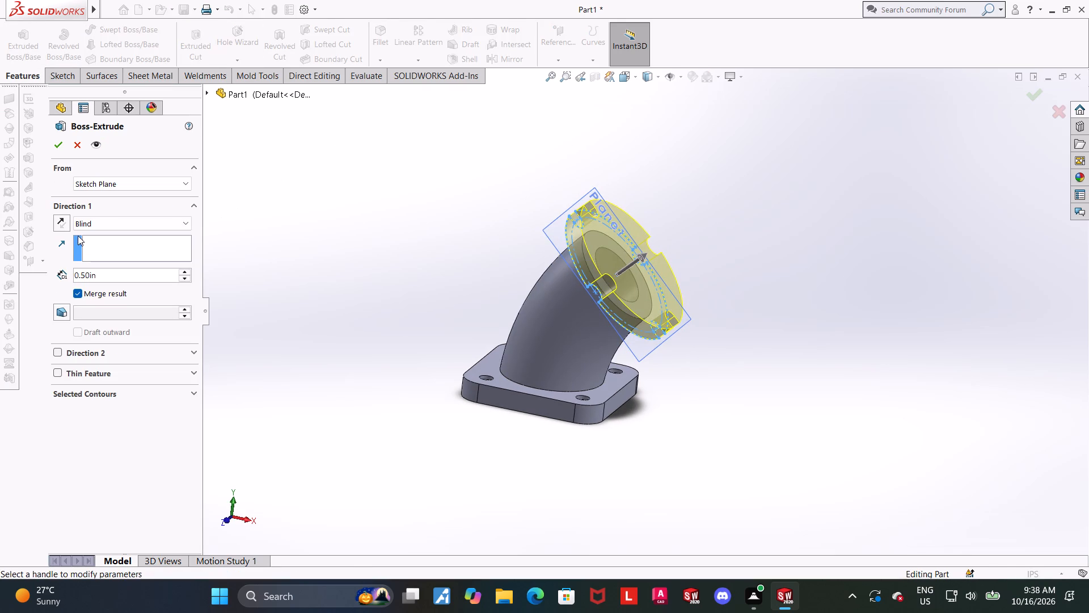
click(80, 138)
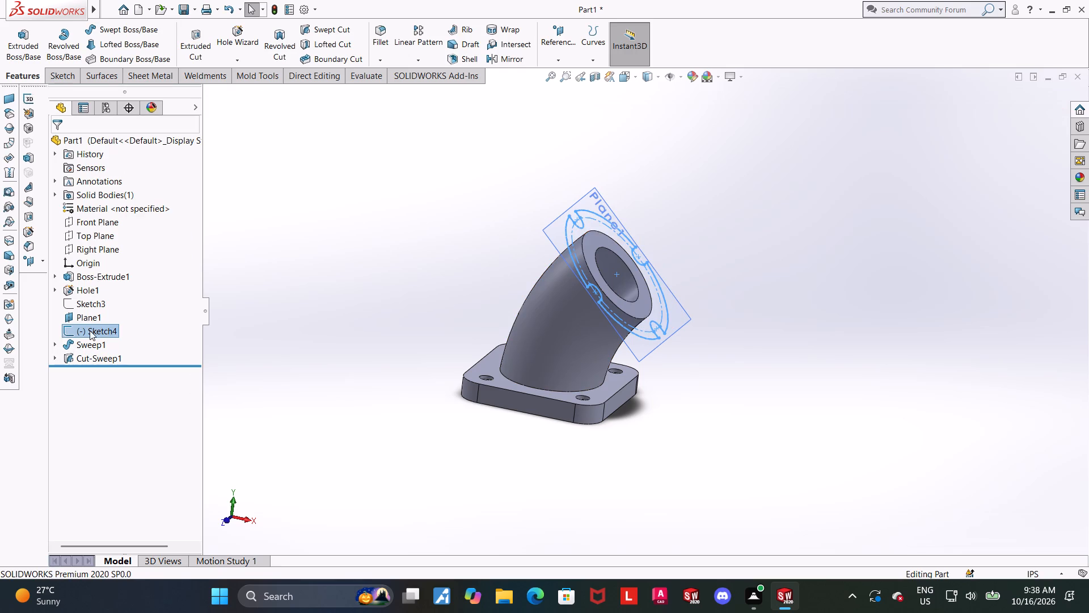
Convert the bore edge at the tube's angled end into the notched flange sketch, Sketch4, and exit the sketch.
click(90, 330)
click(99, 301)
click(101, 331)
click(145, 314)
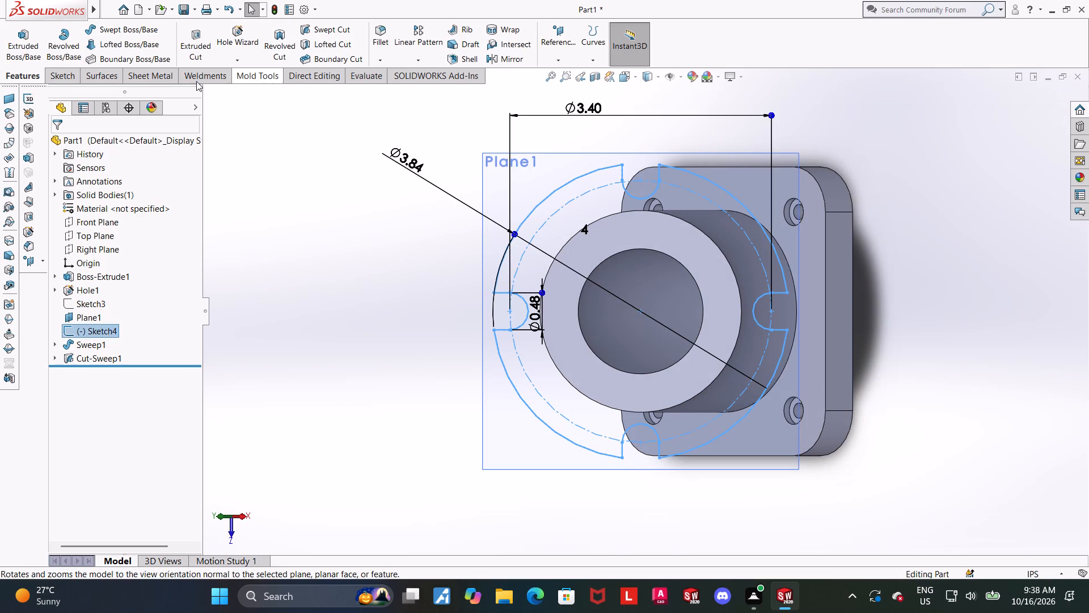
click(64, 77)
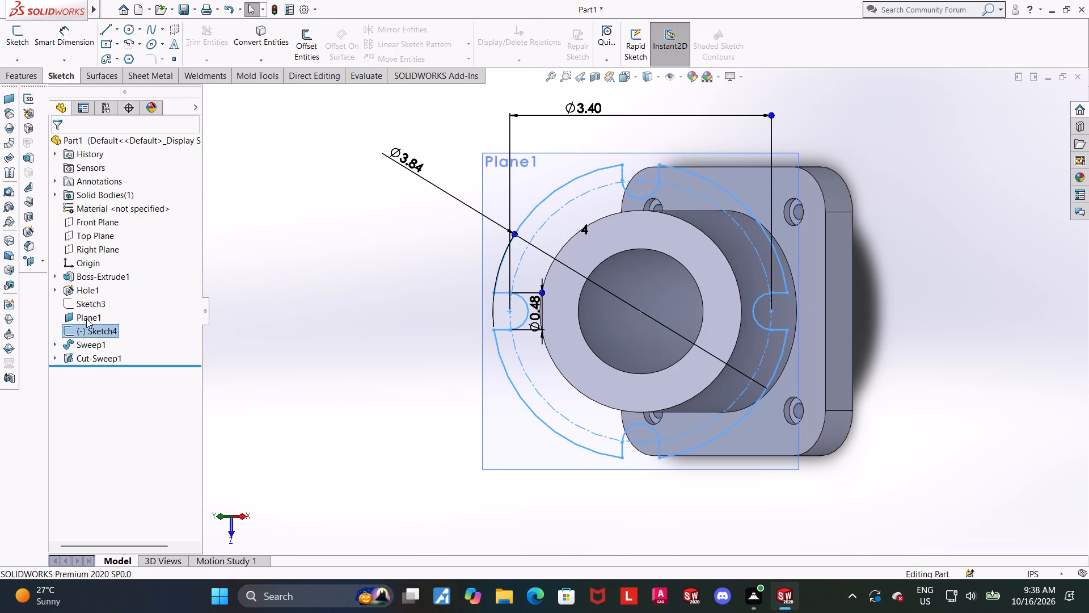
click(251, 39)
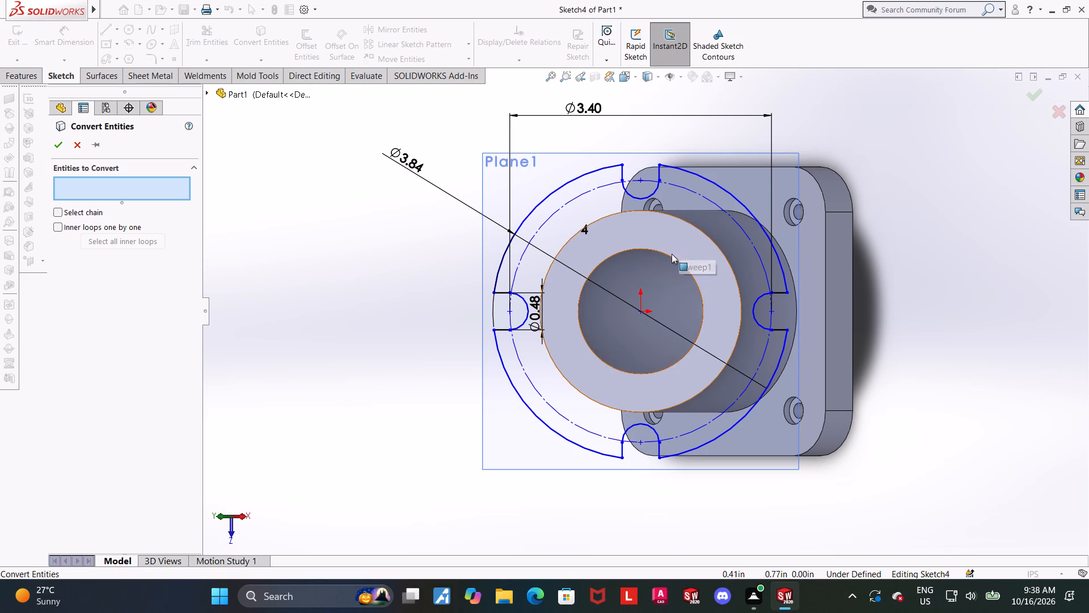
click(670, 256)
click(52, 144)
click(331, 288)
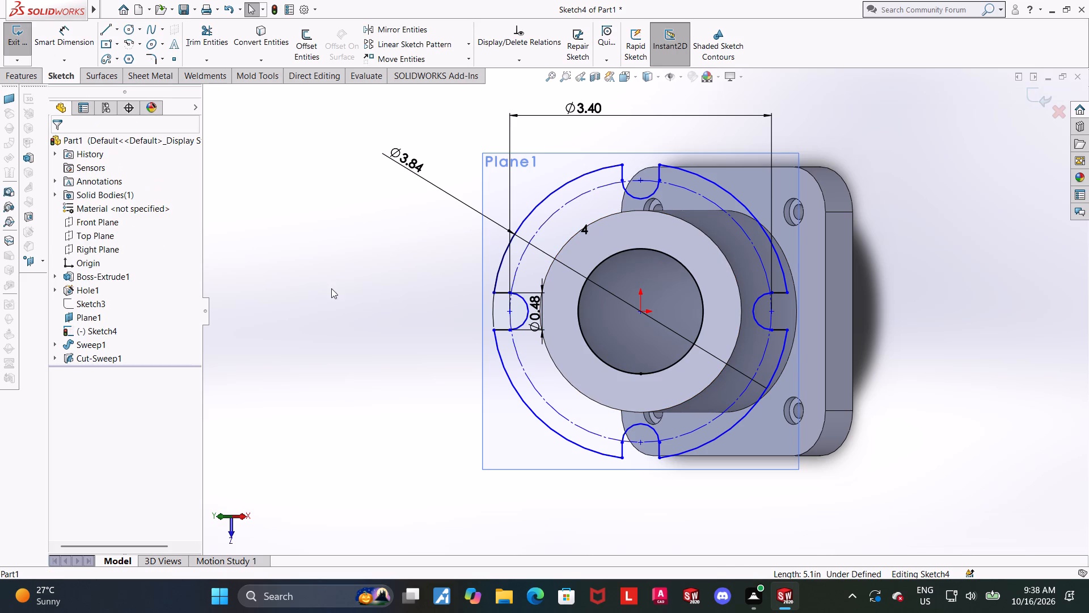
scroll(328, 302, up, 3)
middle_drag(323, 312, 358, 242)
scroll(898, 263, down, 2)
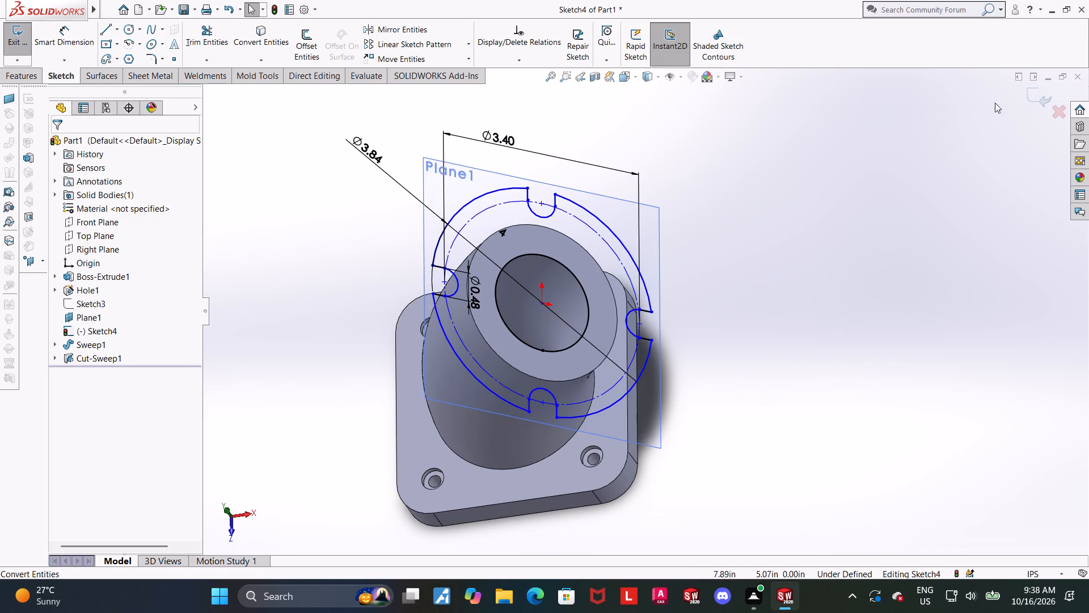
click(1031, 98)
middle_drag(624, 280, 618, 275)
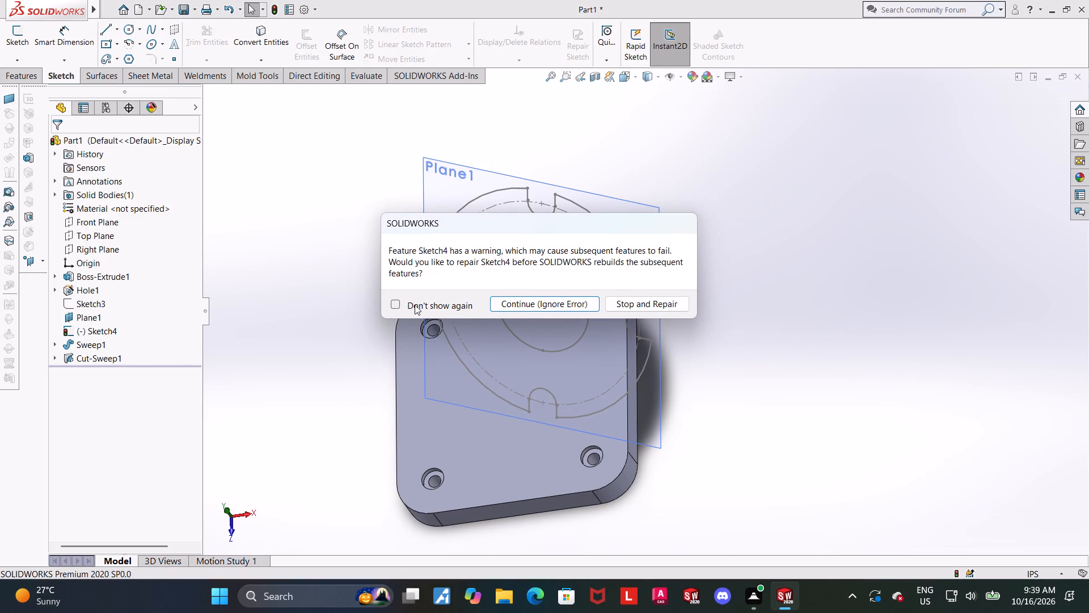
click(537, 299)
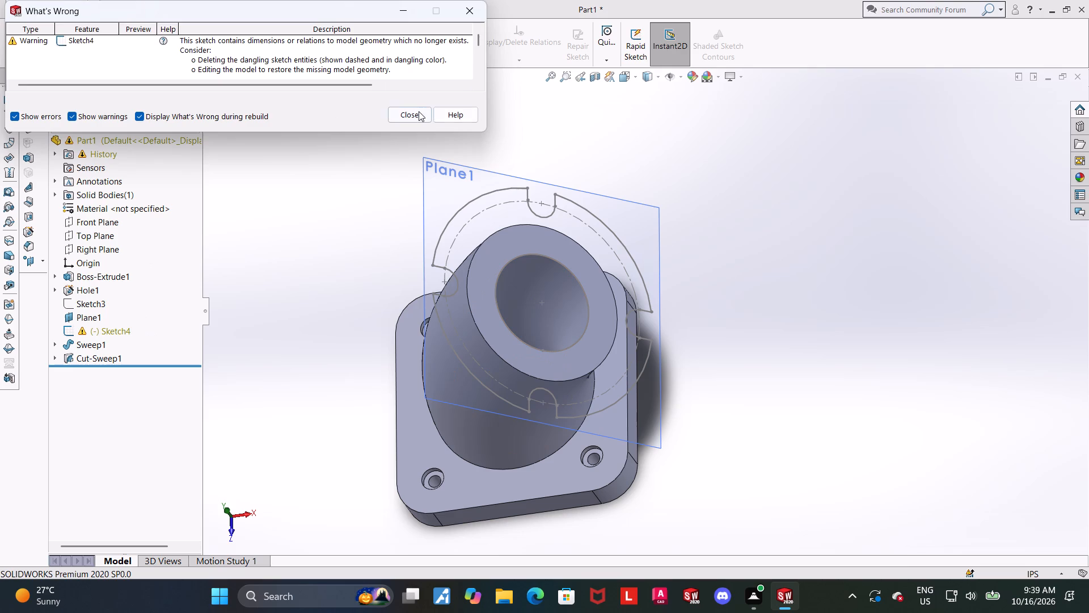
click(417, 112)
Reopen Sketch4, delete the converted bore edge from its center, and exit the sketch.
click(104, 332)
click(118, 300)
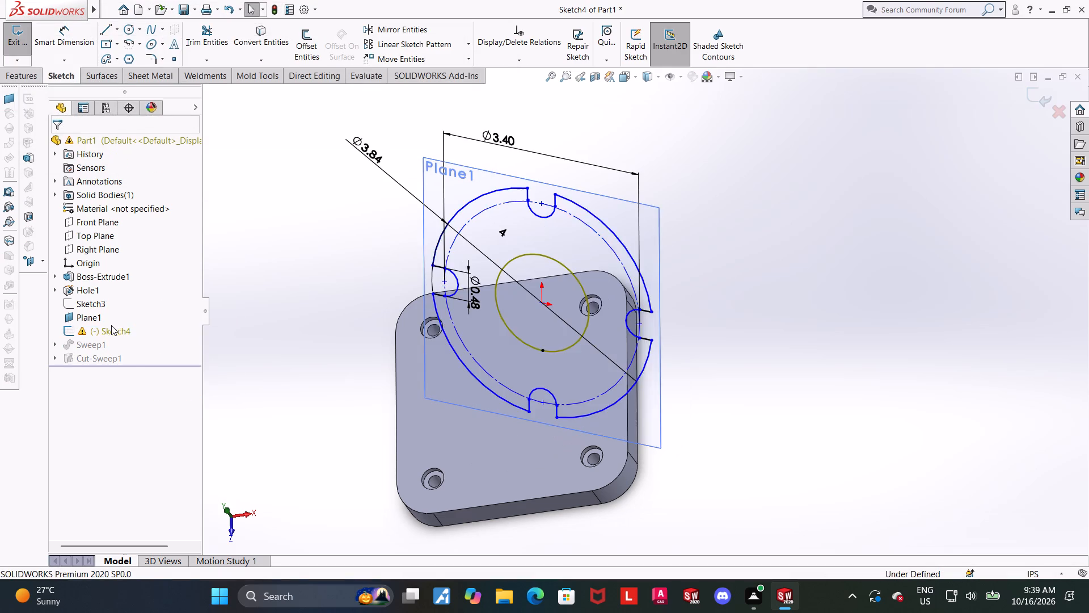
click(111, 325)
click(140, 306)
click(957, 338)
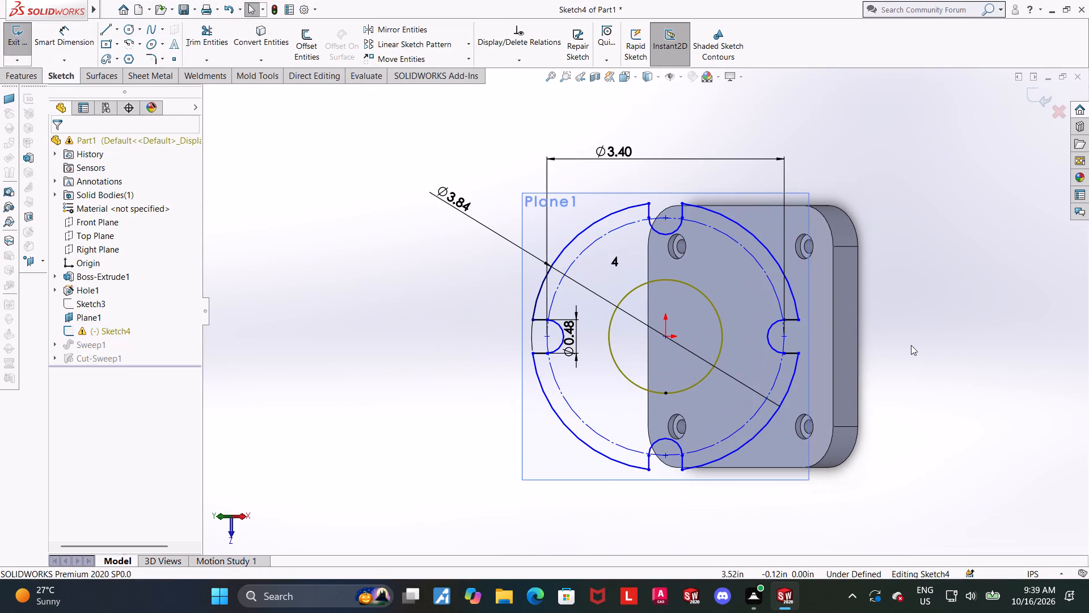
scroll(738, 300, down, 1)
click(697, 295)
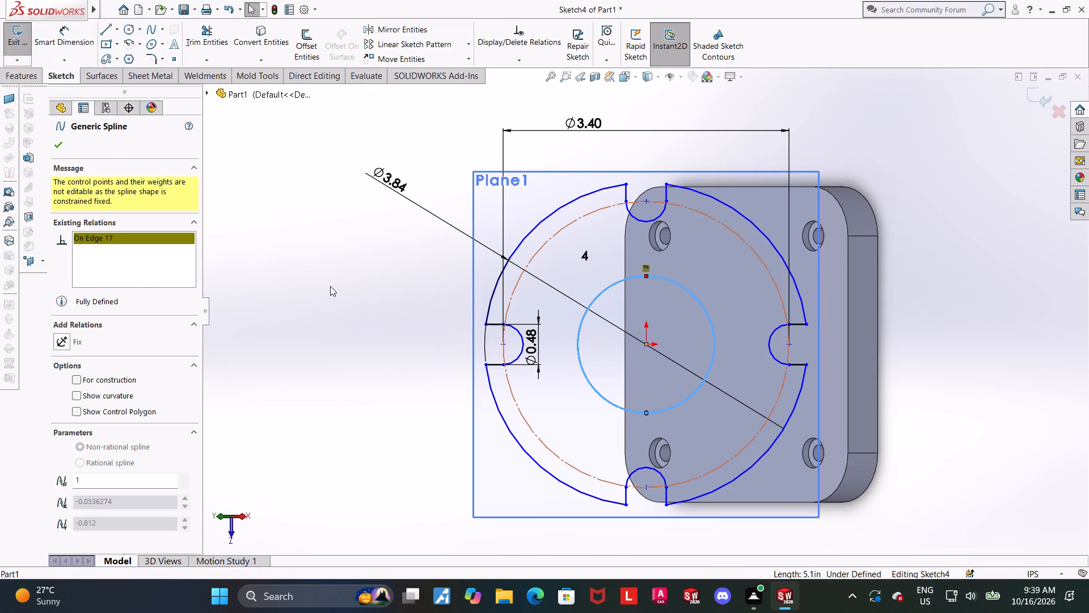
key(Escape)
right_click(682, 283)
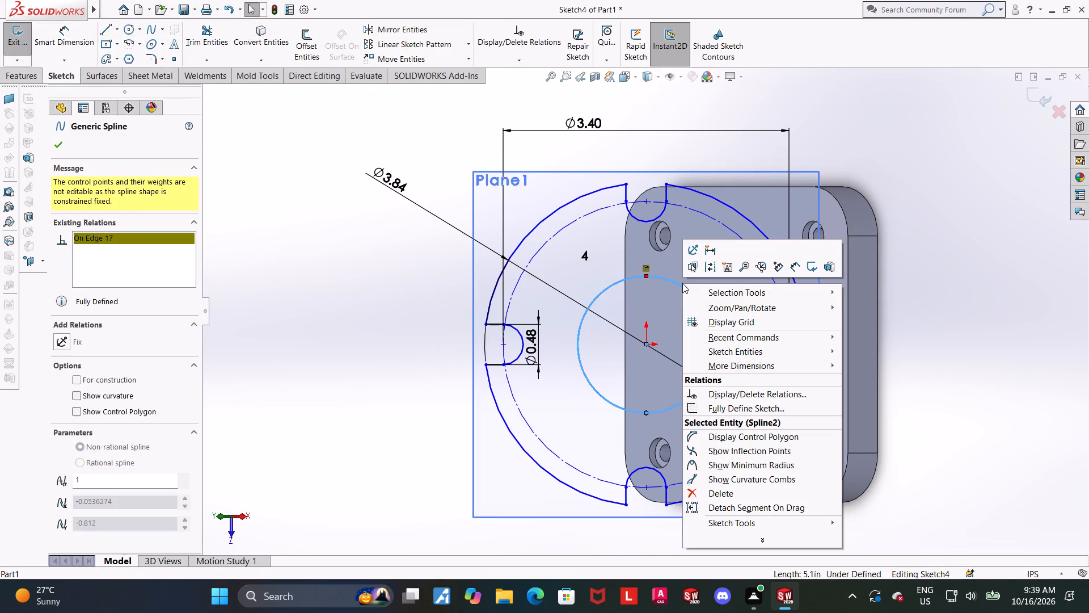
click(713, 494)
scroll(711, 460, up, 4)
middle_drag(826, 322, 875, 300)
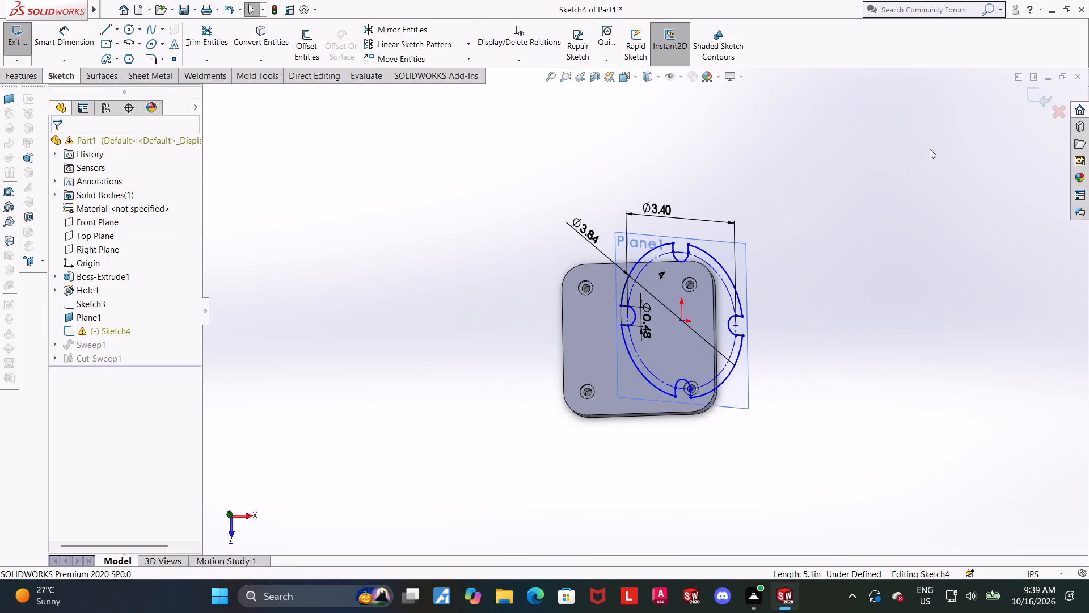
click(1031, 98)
In Sketch4, sketch a circle about 1.62 in in diameter centered on the notched flange outline.
middle_drag(802, 354, 787, 348)
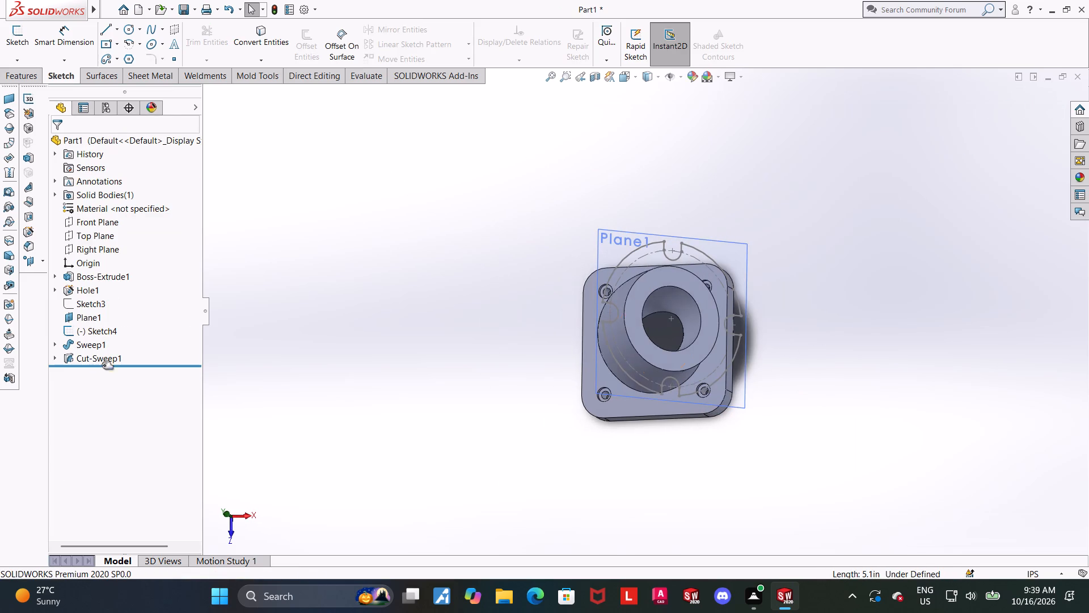
click(88, 327)
click(101, 289)
click(99, 334)
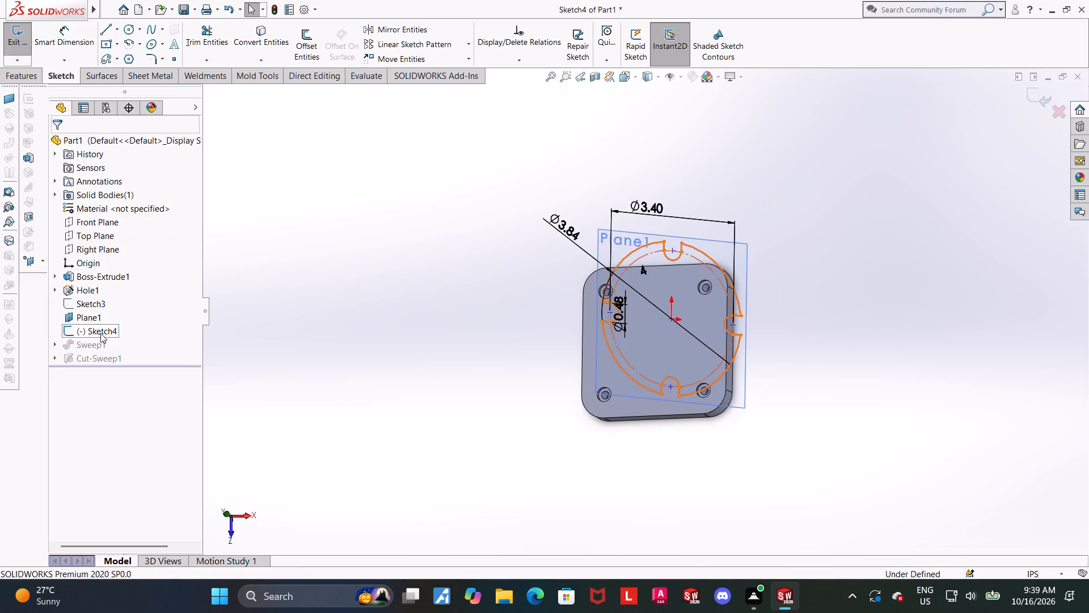
click(124, 320)
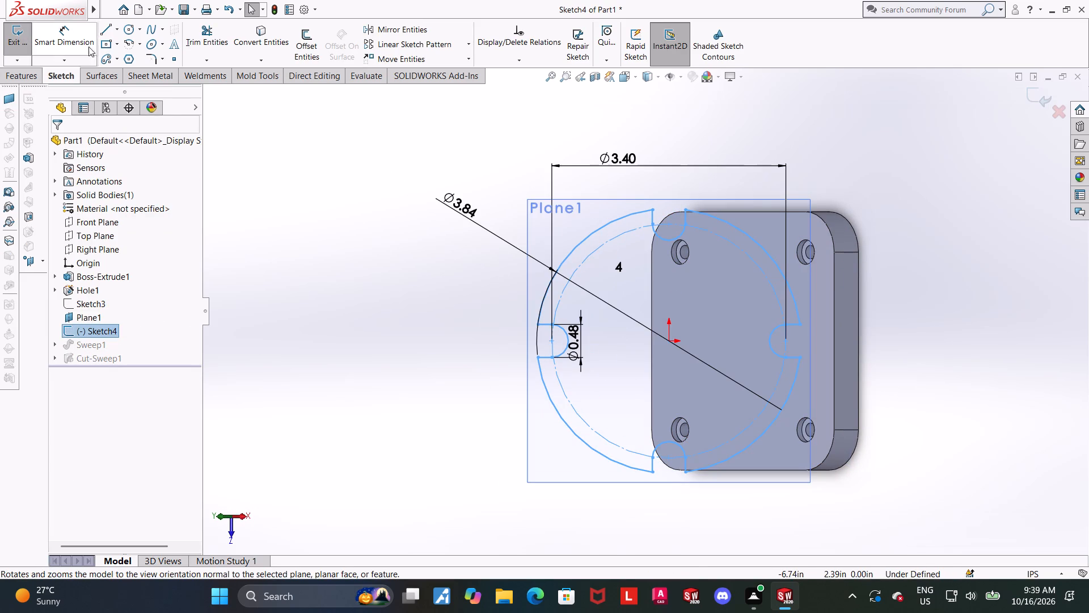
click(131, 27)
click(670, 341)
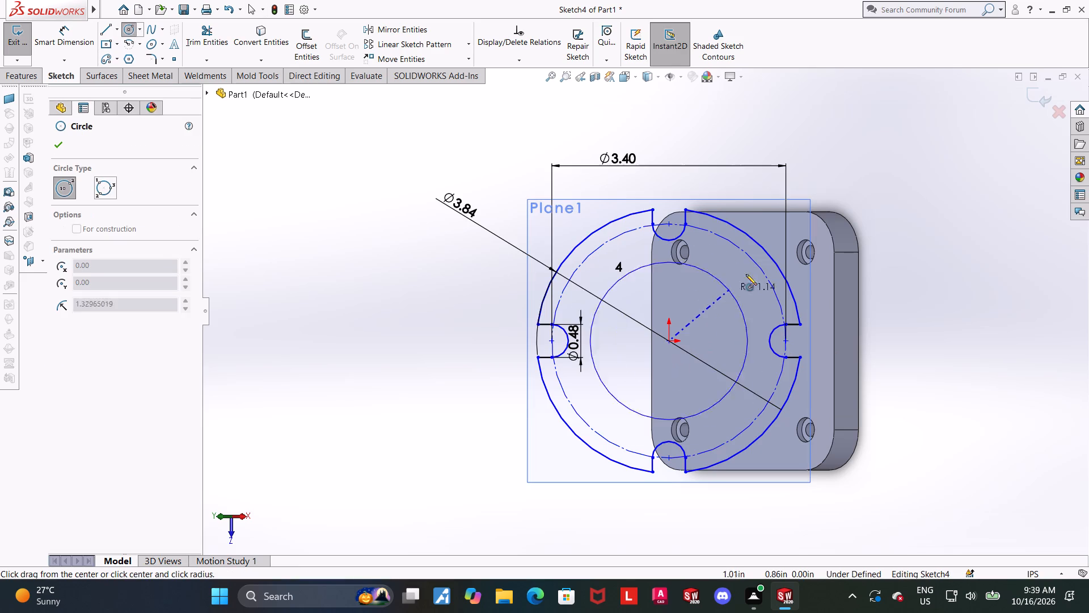
click(712, 305)
key(Escape)
Dimension the central circle in Sketch4 to a 1.624 in diameter and exit the sketch.
click(47, 39)
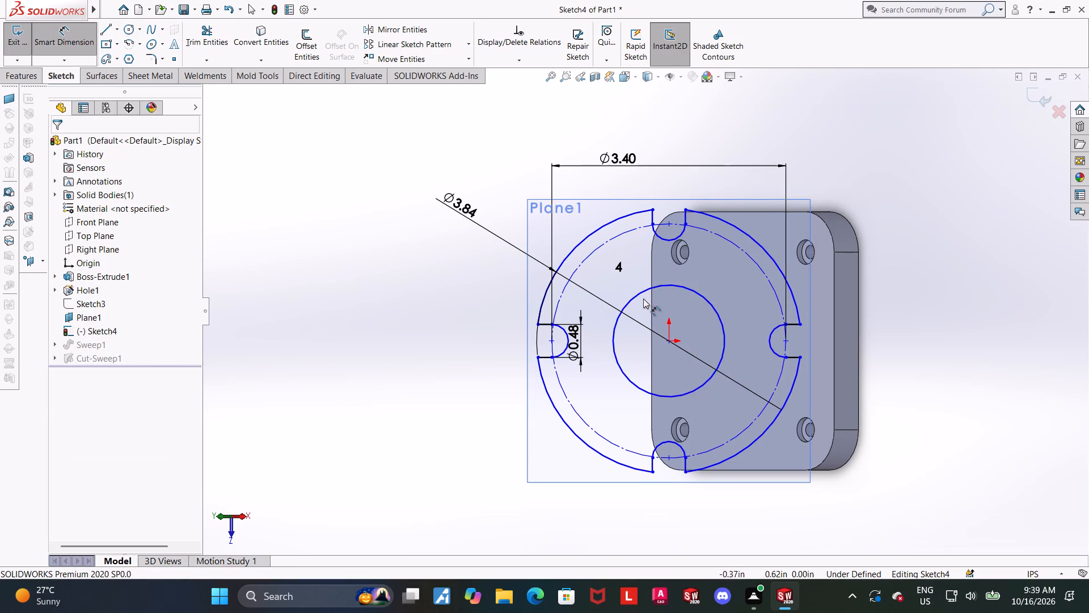
click(643, 289)
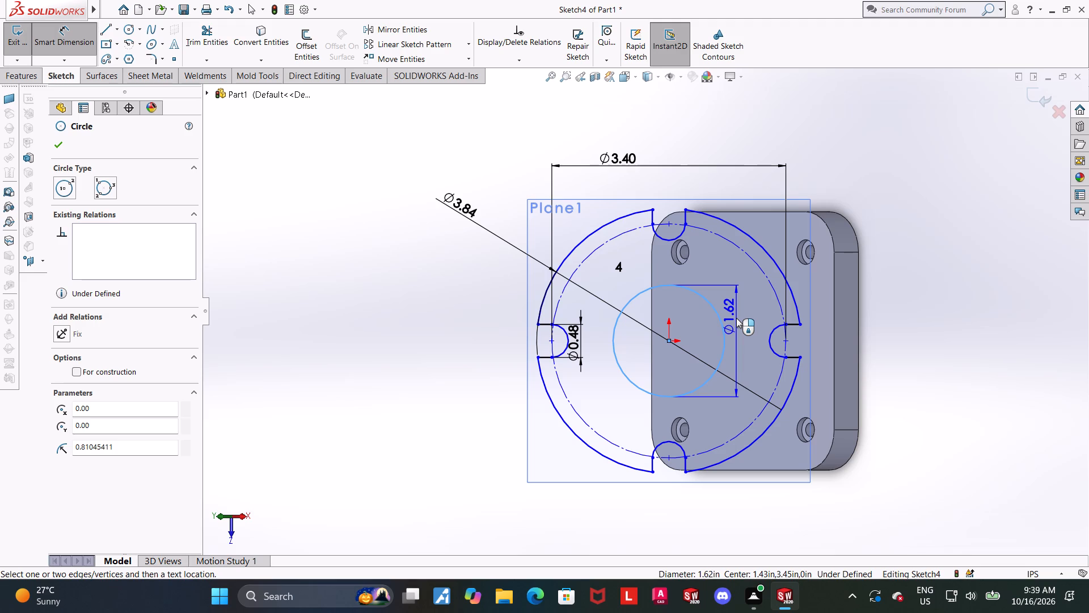
click(736, 318)
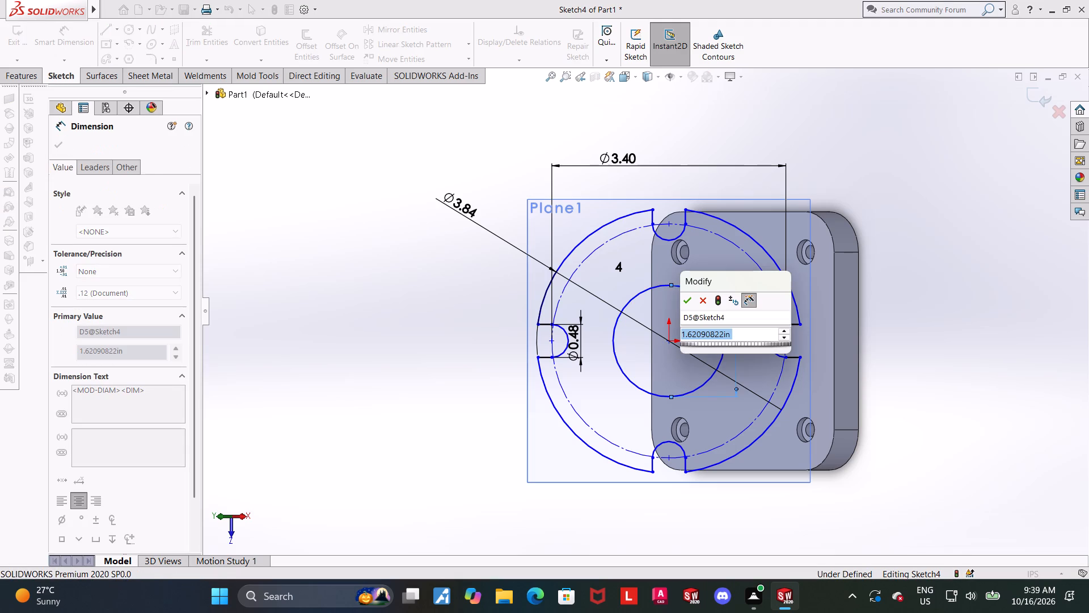
text(0.812)
text(*2)
key(Return)
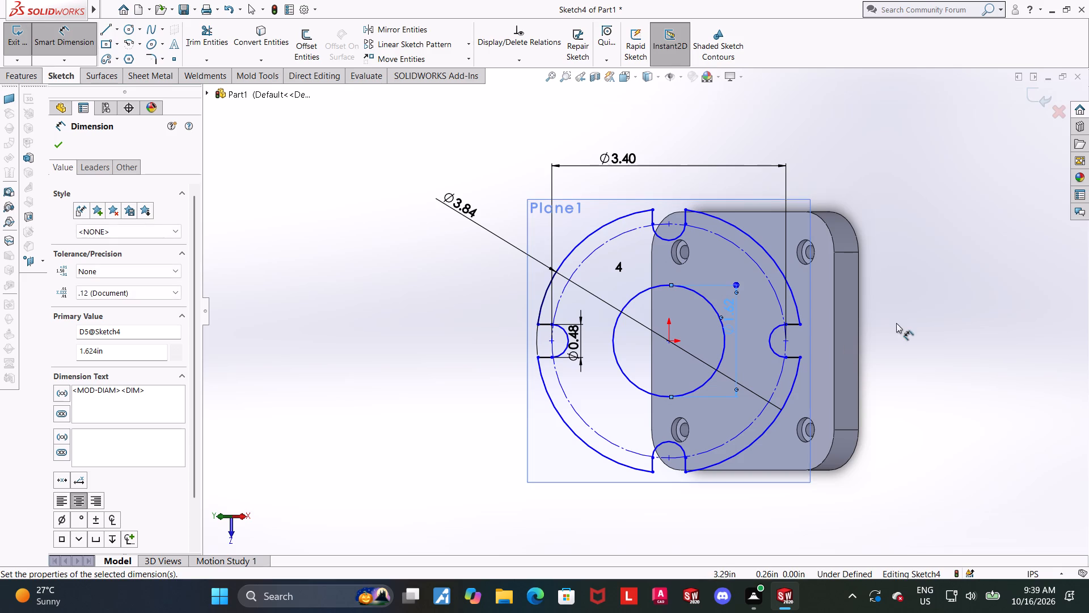
click(923, 328)
click(1039, 93)
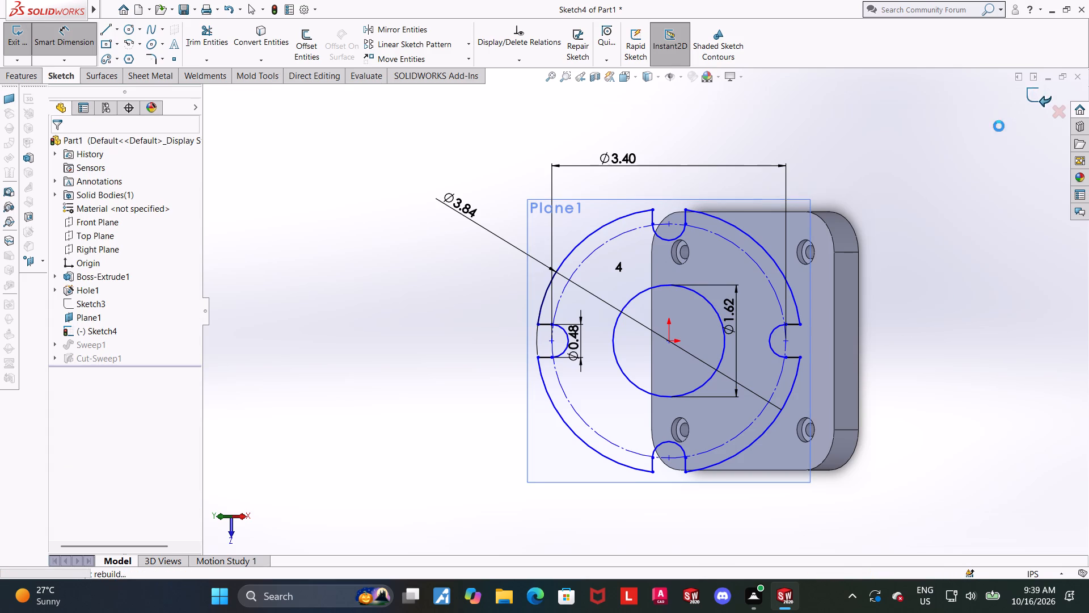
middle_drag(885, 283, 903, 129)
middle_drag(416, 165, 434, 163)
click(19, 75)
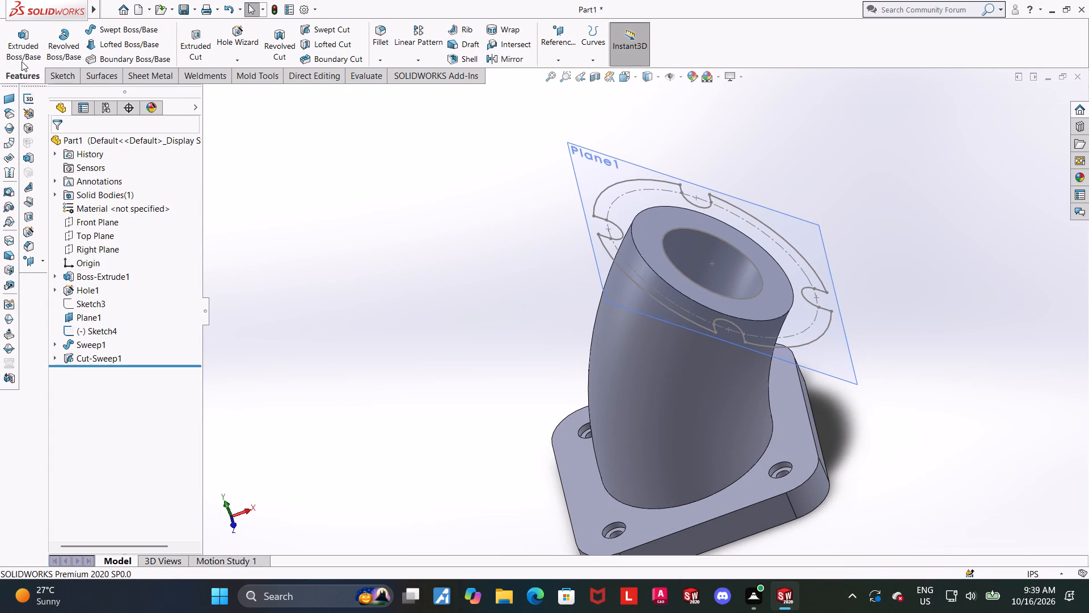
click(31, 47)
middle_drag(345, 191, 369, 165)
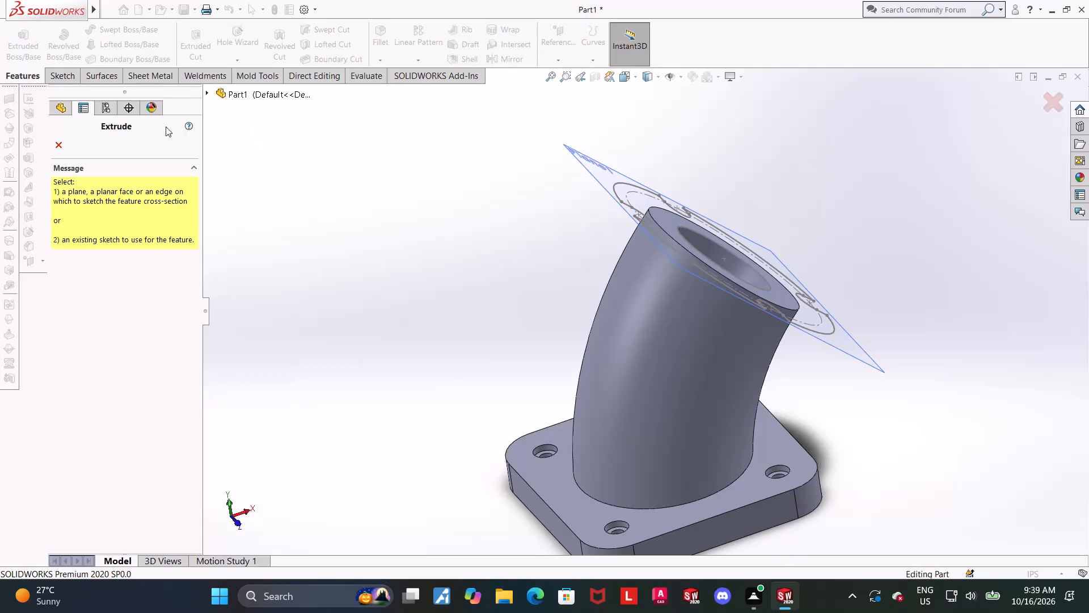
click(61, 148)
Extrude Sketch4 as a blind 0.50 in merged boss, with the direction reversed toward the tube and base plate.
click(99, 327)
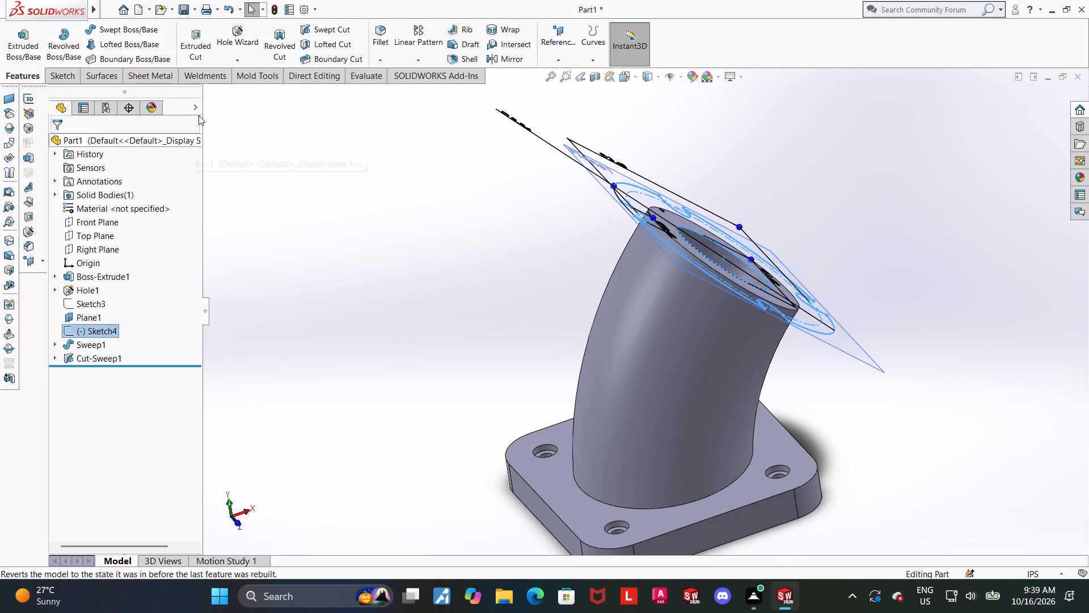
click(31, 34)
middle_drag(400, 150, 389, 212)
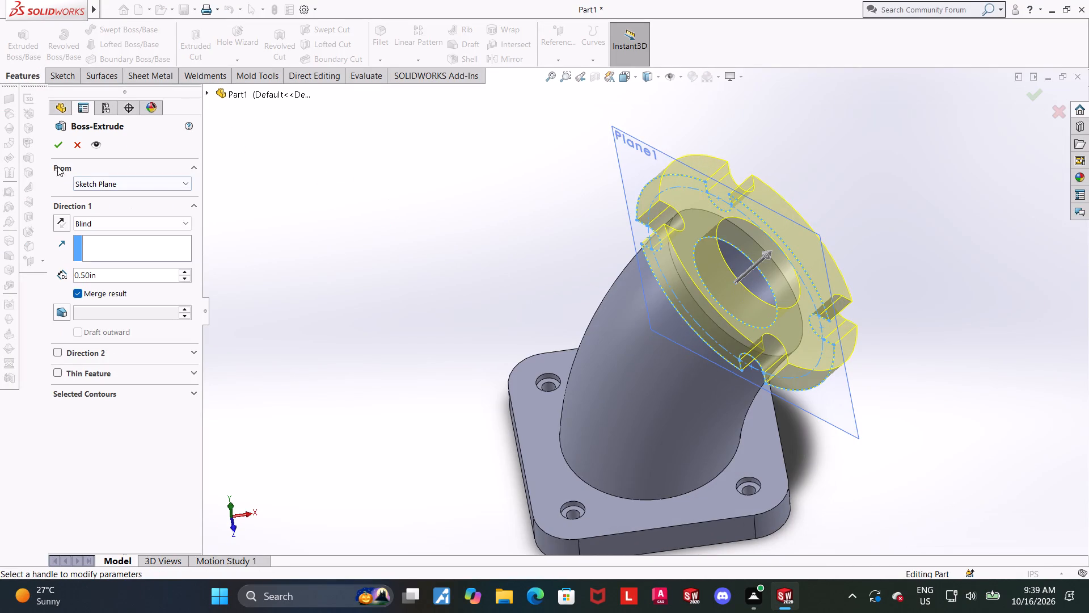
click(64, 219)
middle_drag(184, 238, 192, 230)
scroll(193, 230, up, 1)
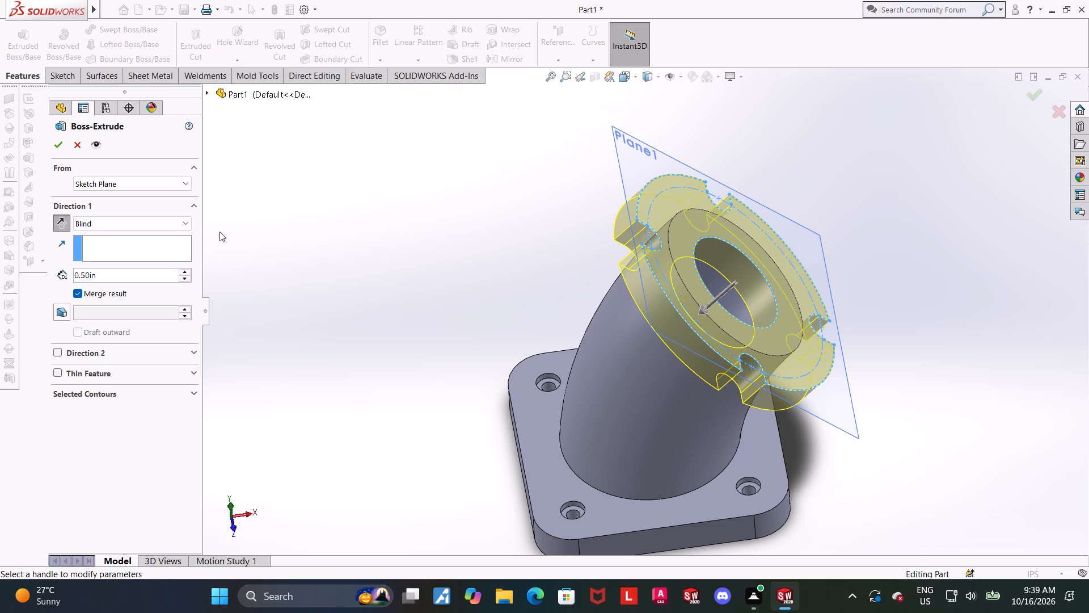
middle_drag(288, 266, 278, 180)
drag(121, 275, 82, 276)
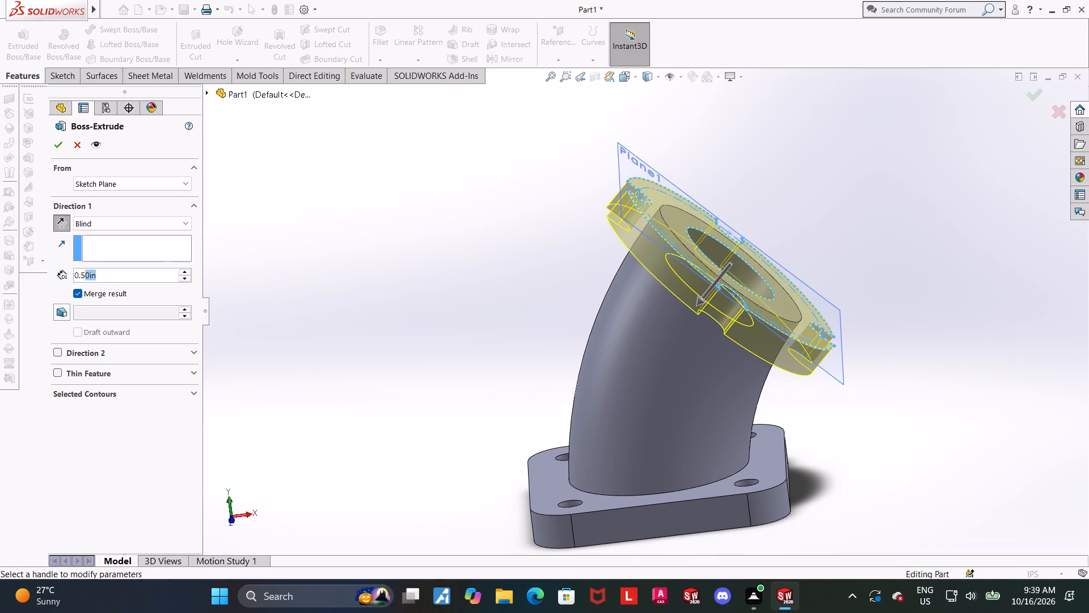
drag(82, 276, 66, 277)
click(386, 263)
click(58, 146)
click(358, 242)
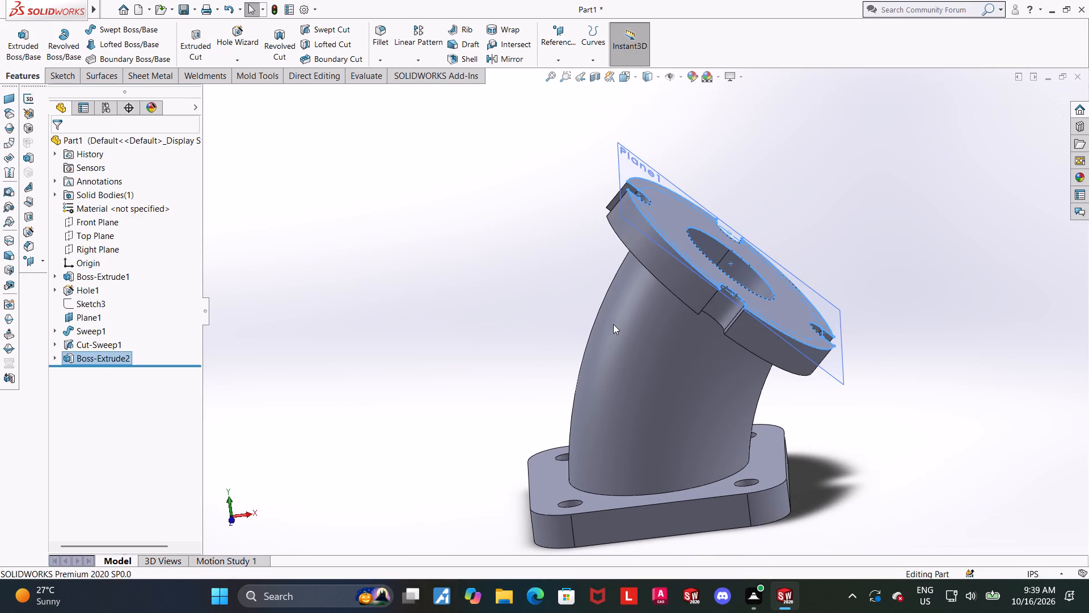
Hide Plane1, the angled reference plane at the flange.
middle_drag(902, 348, 877, 321)
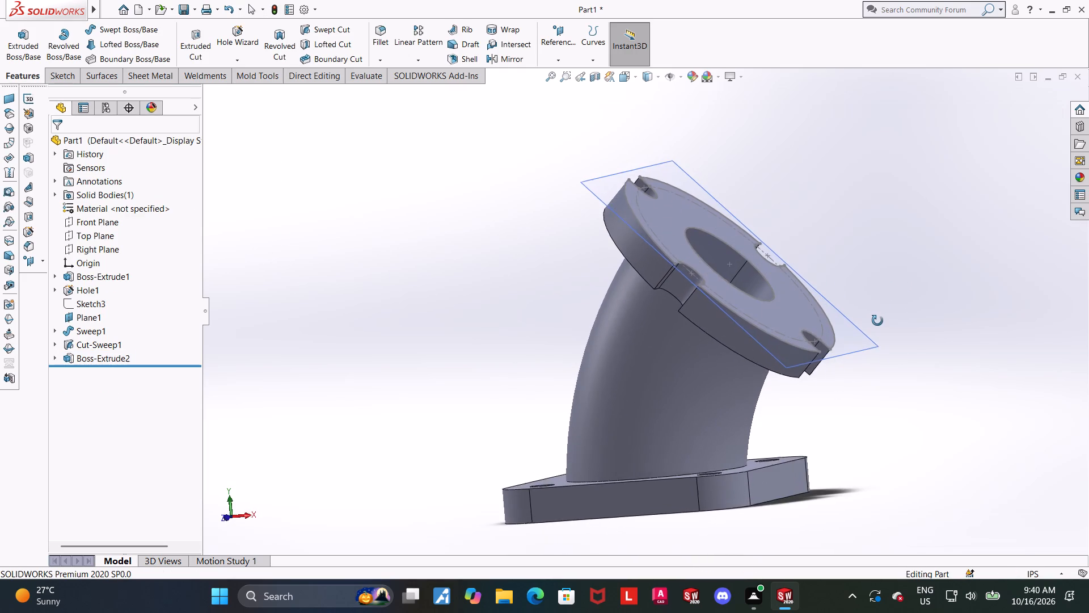
middle_drag(877, 321, 881, 324)
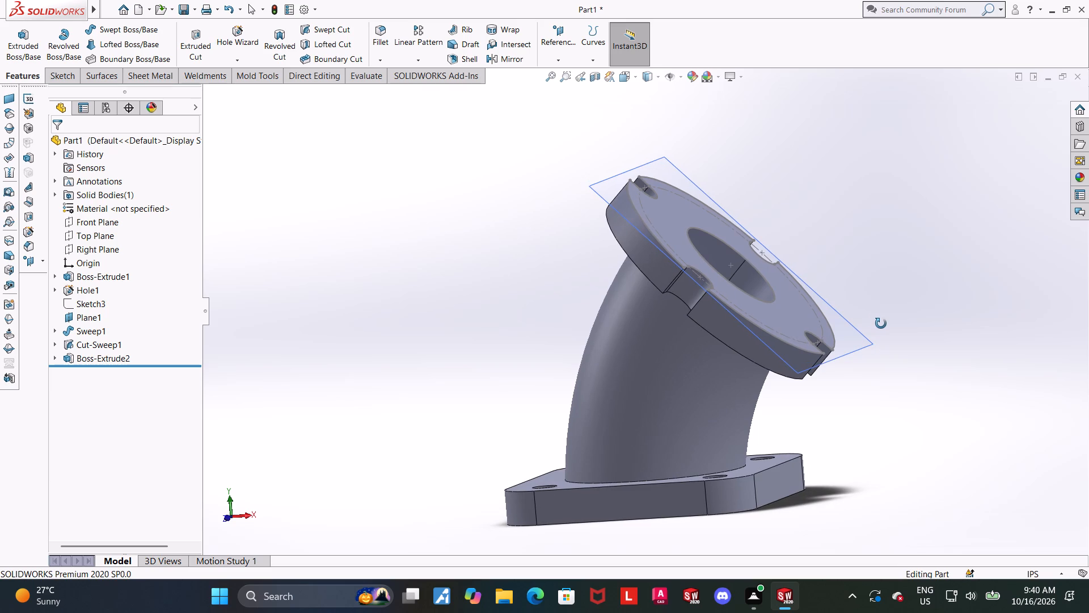
middle_drag(881, 324, 889, 341)
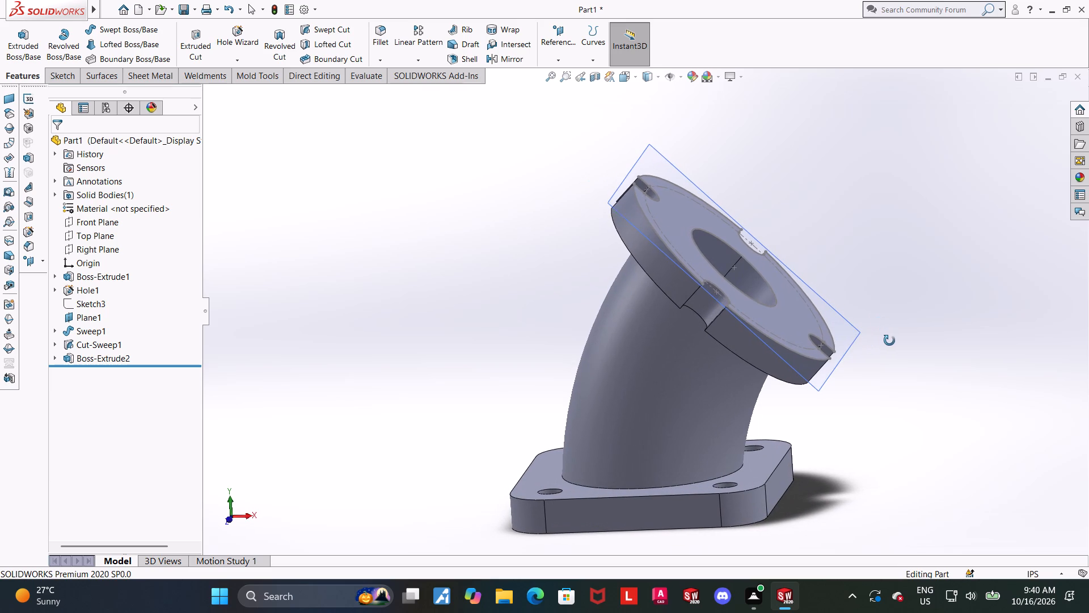
middle_drag(889, 341, 879, 313)
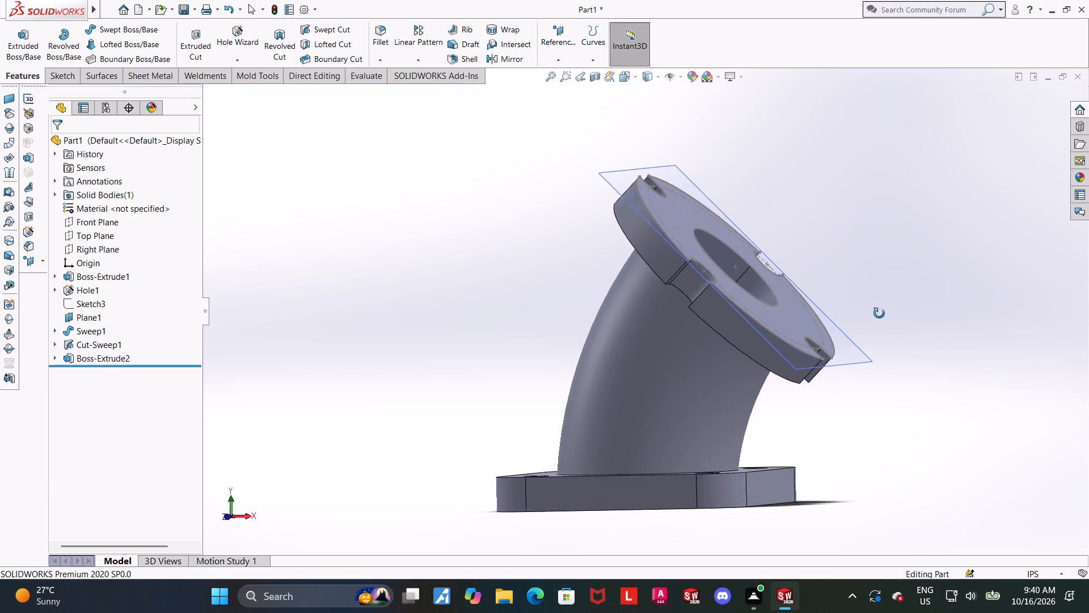
middle_drag(879, 313, 873, 318)
right_click(67, 319)
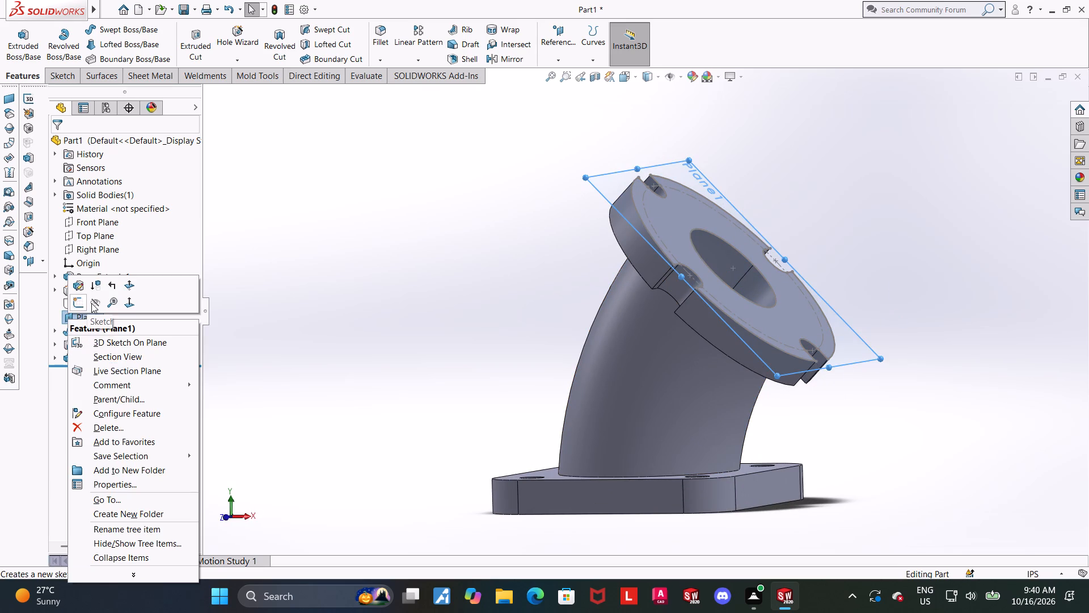
click(93, 303)
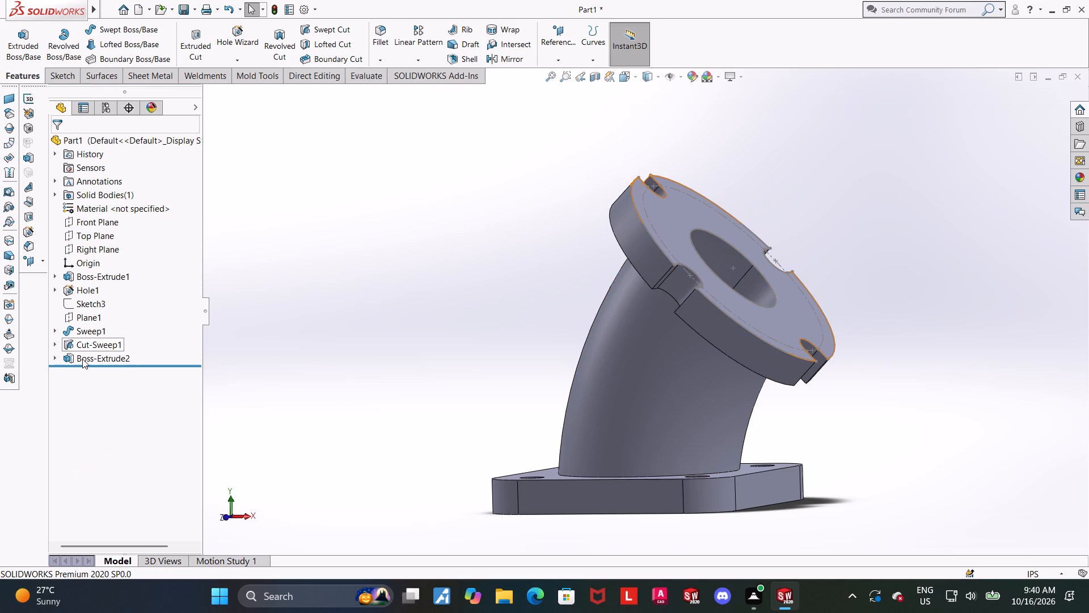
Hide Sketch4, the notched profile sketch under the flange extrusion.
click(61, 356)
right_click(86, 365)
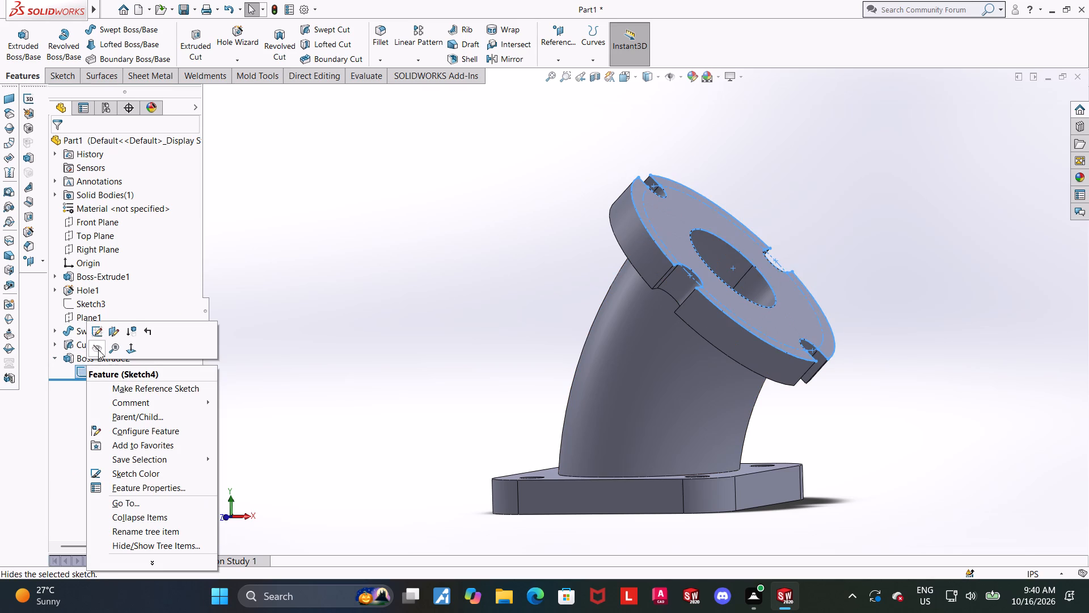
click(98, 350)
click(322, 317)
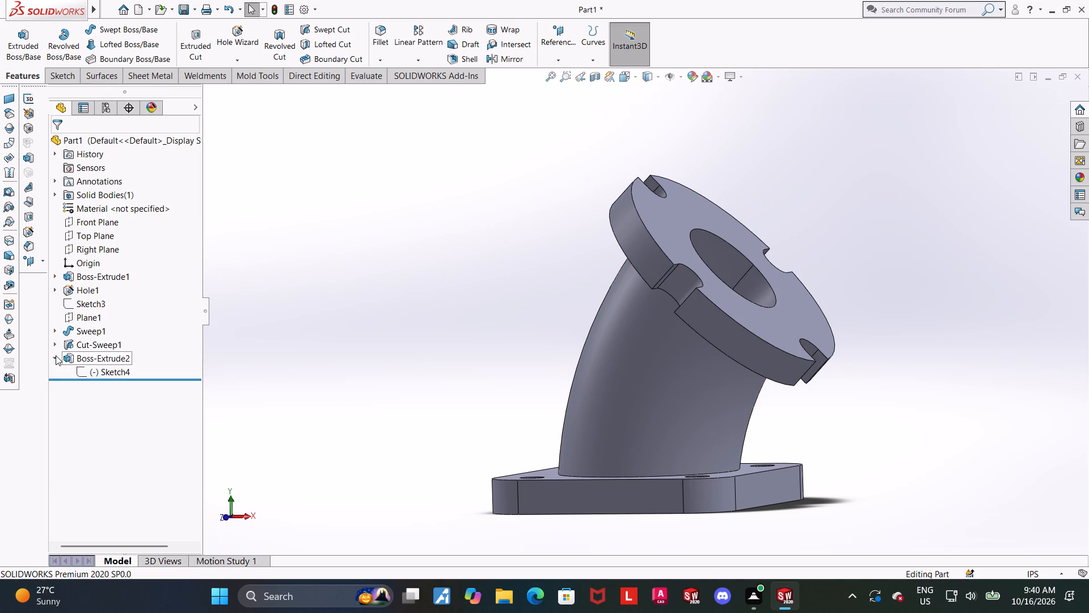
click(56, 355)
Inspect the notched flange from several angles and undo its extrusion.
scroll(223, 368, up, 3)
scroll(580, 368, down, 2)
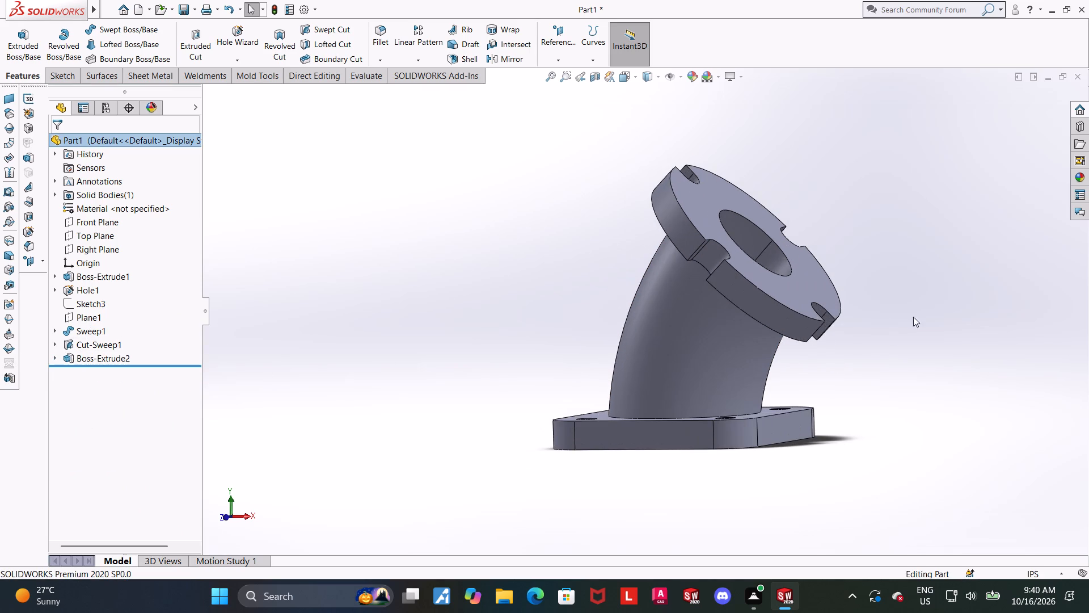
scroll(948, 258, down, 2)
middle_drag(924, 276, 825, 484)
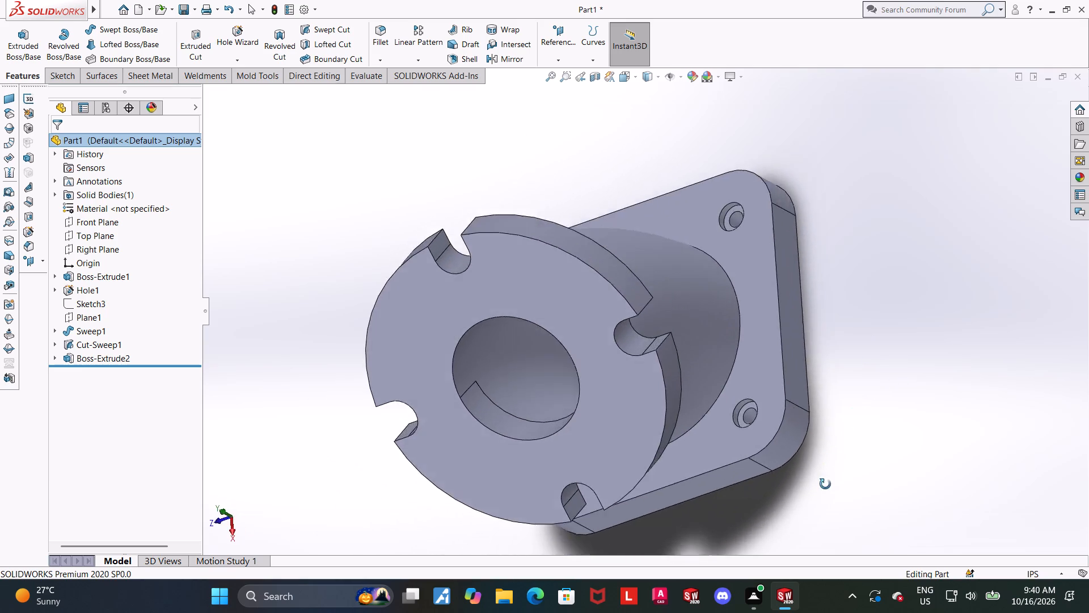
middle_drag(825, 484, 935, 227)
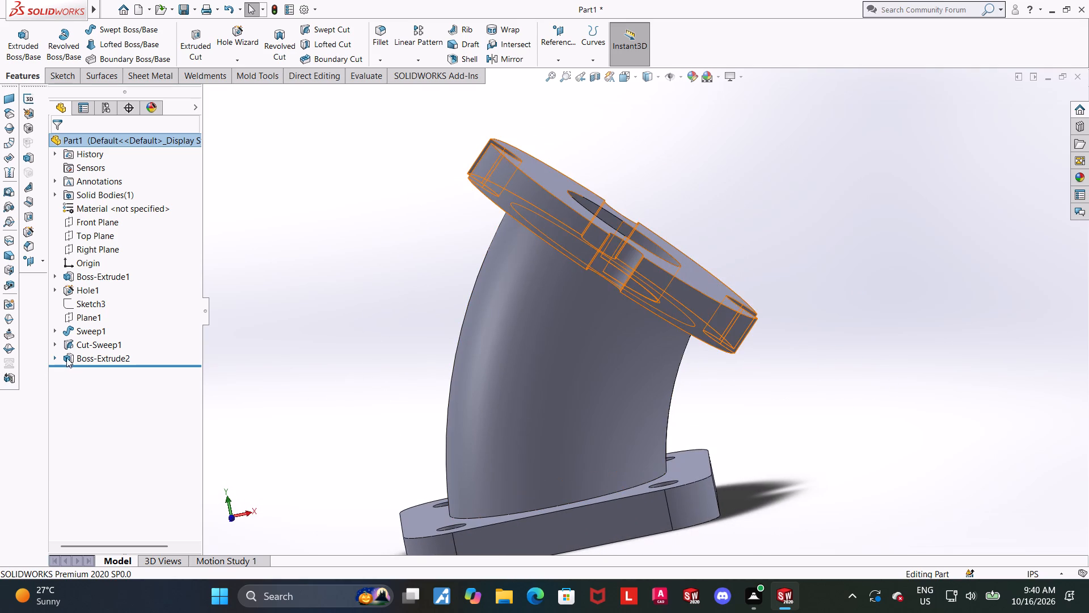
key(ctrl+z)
Examine the hollow tube's angled end and its junction with the square base plate from several sides.
middle_drag(897, 288, 839, 291)
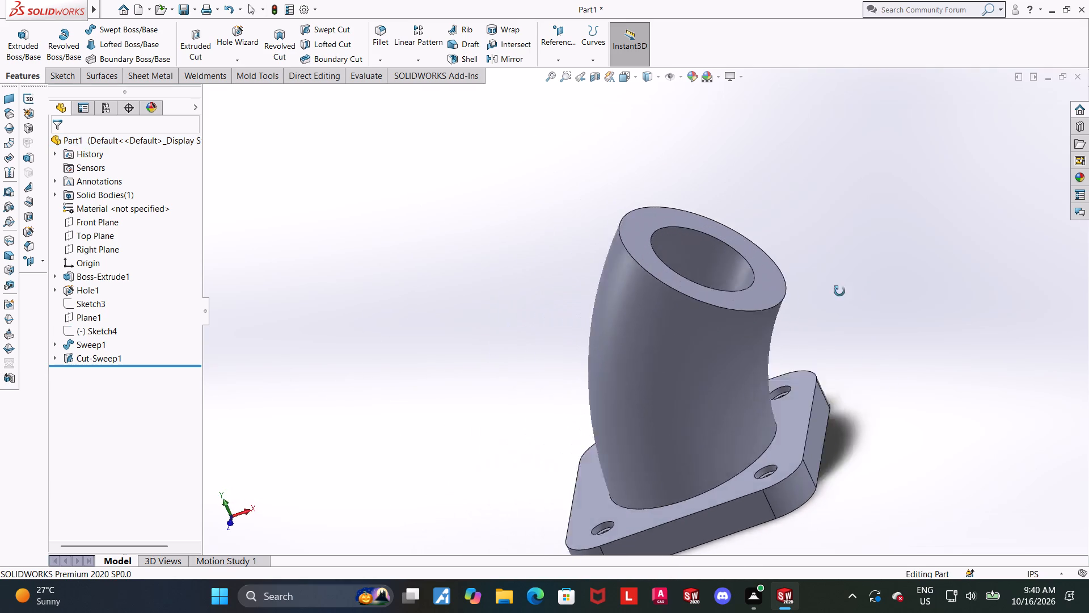
middle_drag(839, 291, 869, 351)
scroll(869, 351, up, 3)
scroll(830, 328, down, 3)
scroll(191, 386, up, 2)
scroll(448, 393, up, 1)
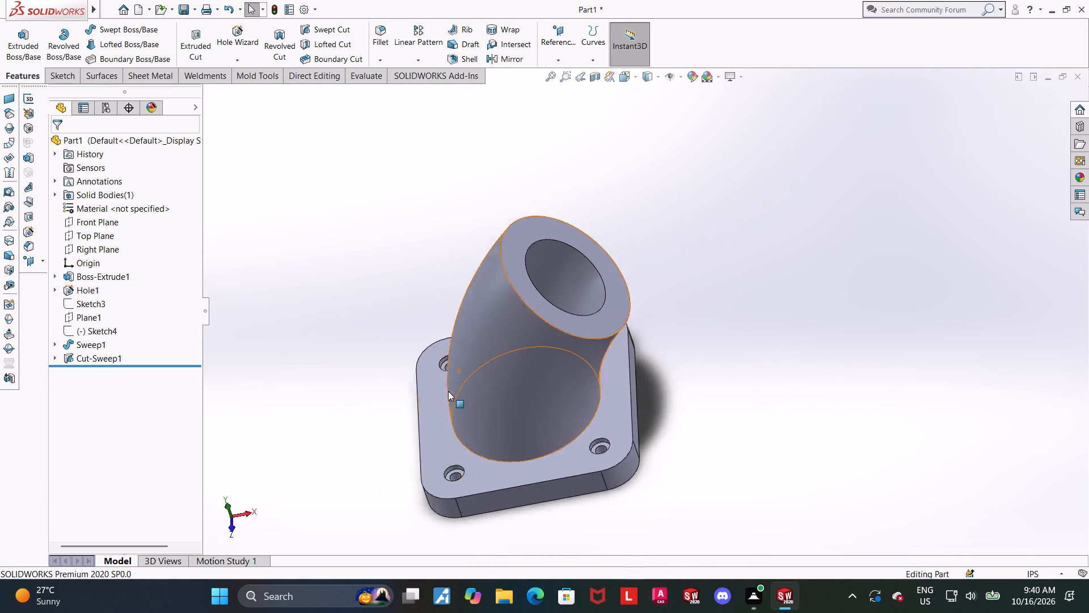
scroll(448, 391, up, 3)
middle_drag(564, 359, 559, 260)
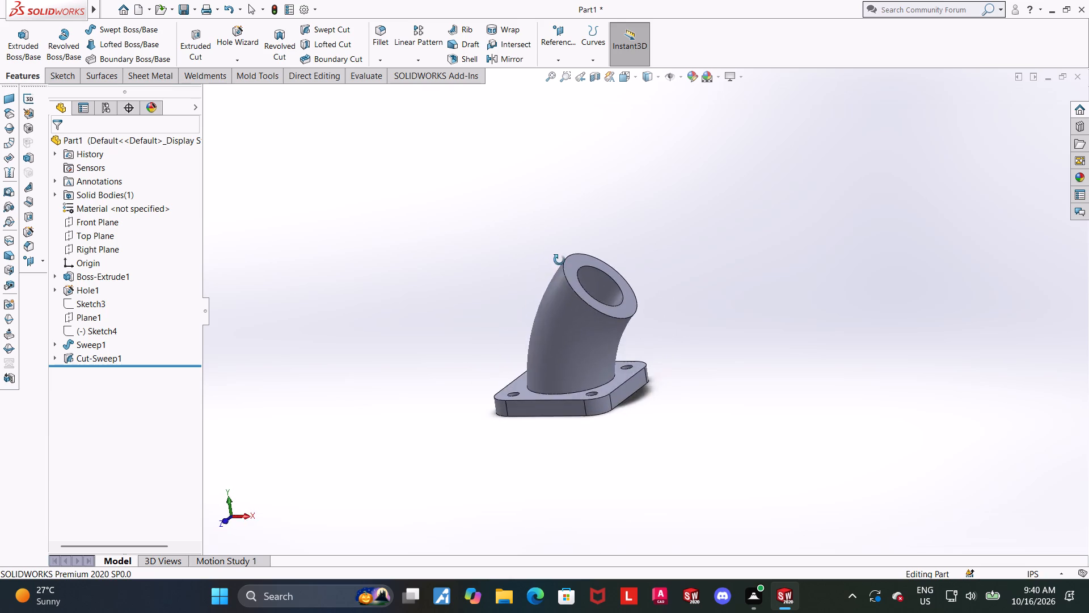
middle_drag(559, 260, 562, 274)
scroll(630, 318, down, 2)
middle_drag(628, 321, 627, 321)
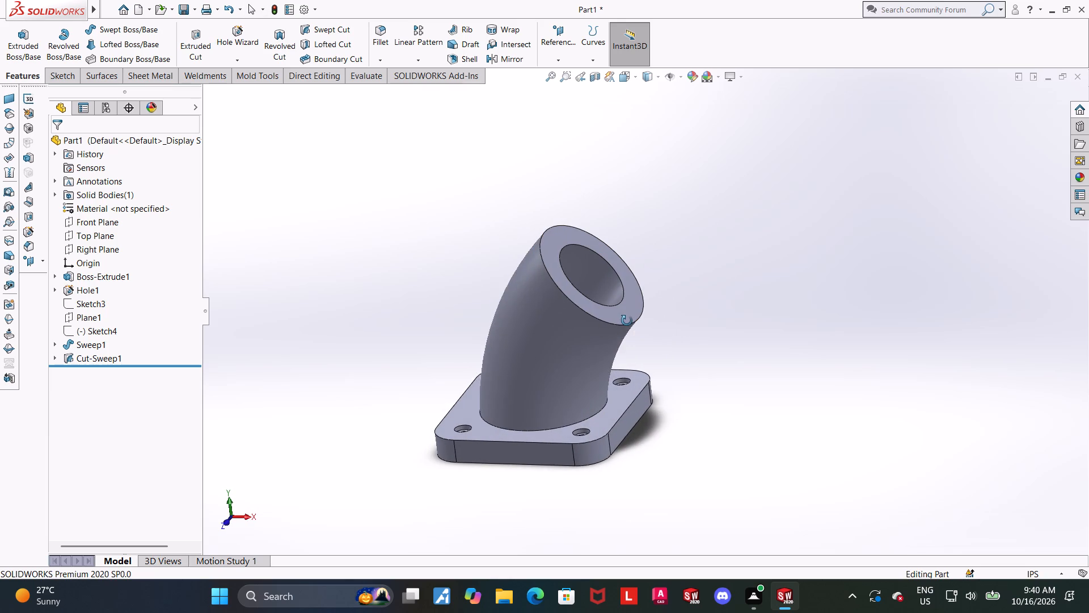
middle_drag(627, 321, 654, 253)
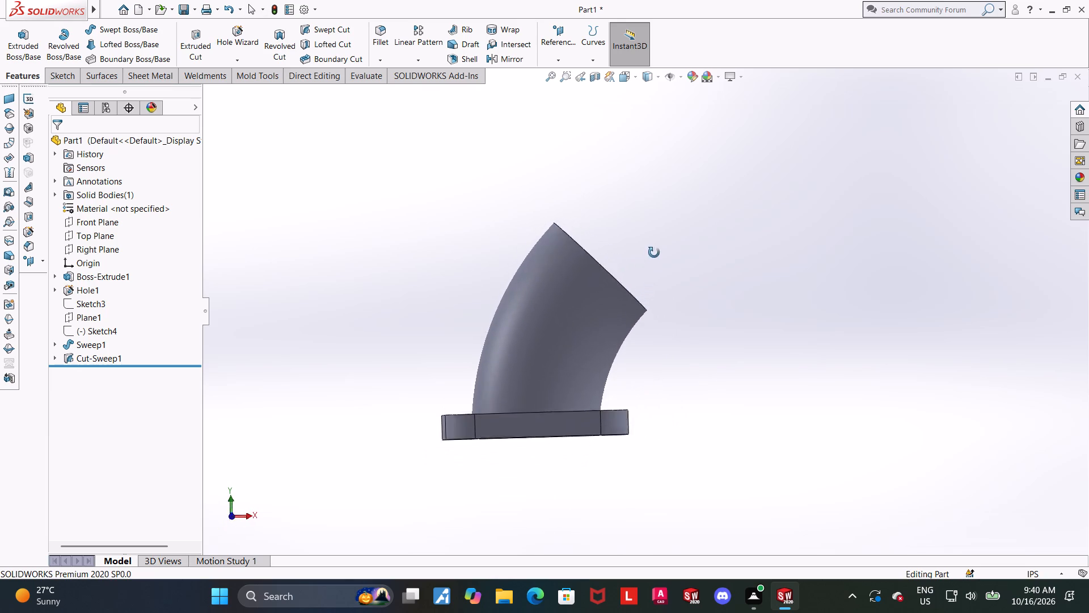
middle_drag(654, 253, 639, 273)
scroll(636, 274, down, 1)
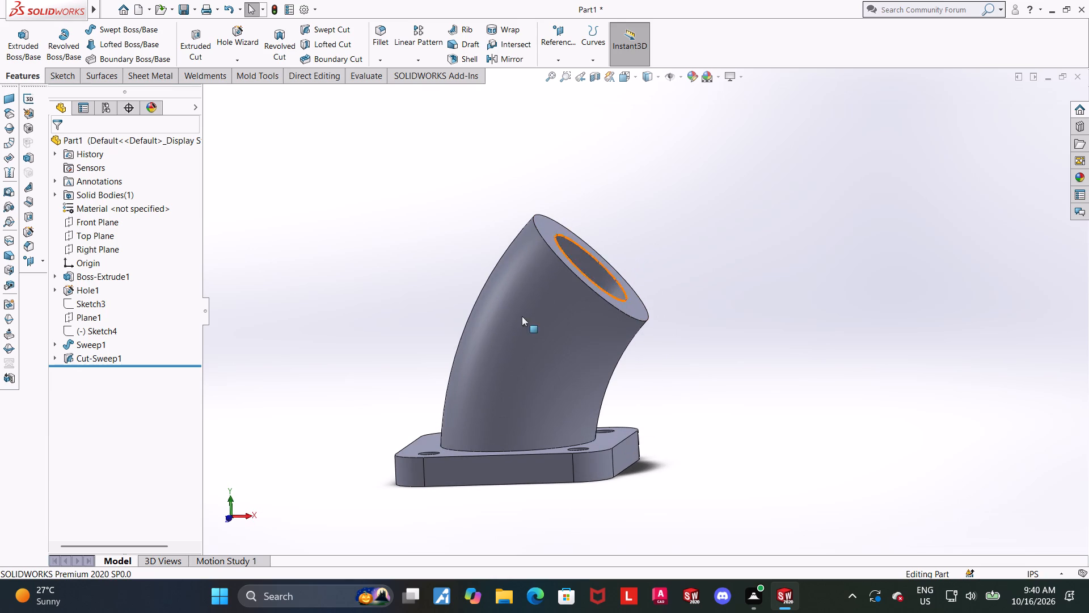
Show Sketch4, the notched flange profile, at the tube's angled end.
click(53, 357)
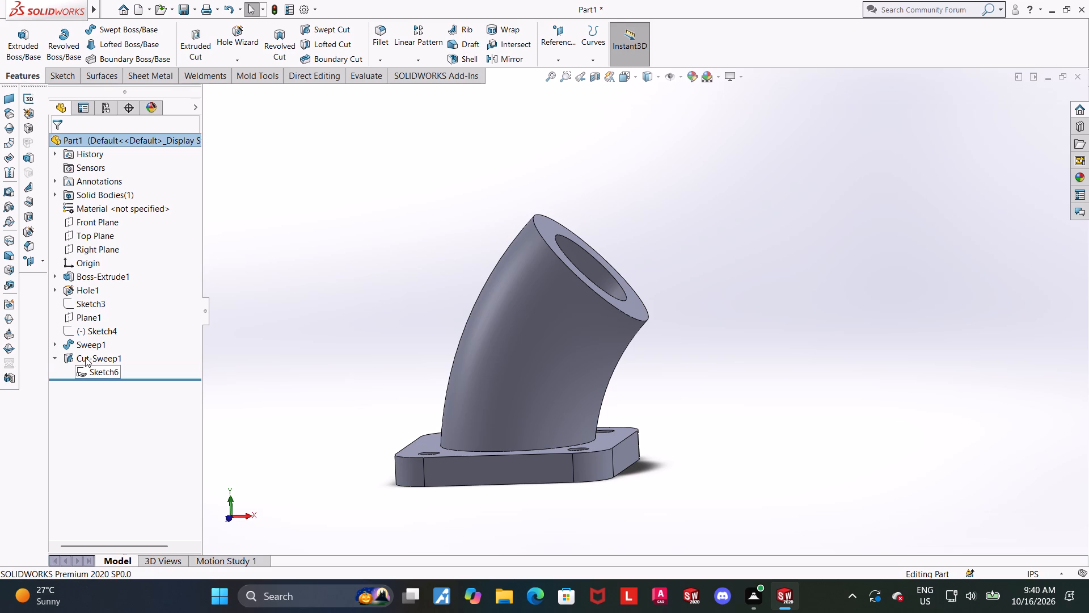
click(87, 328)
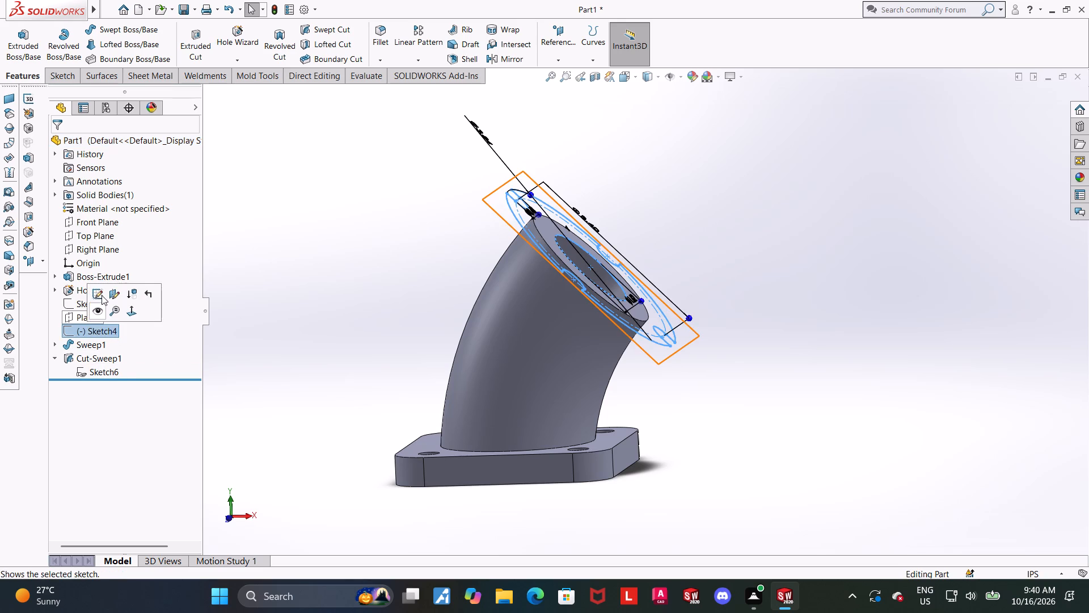
click(267, 289)
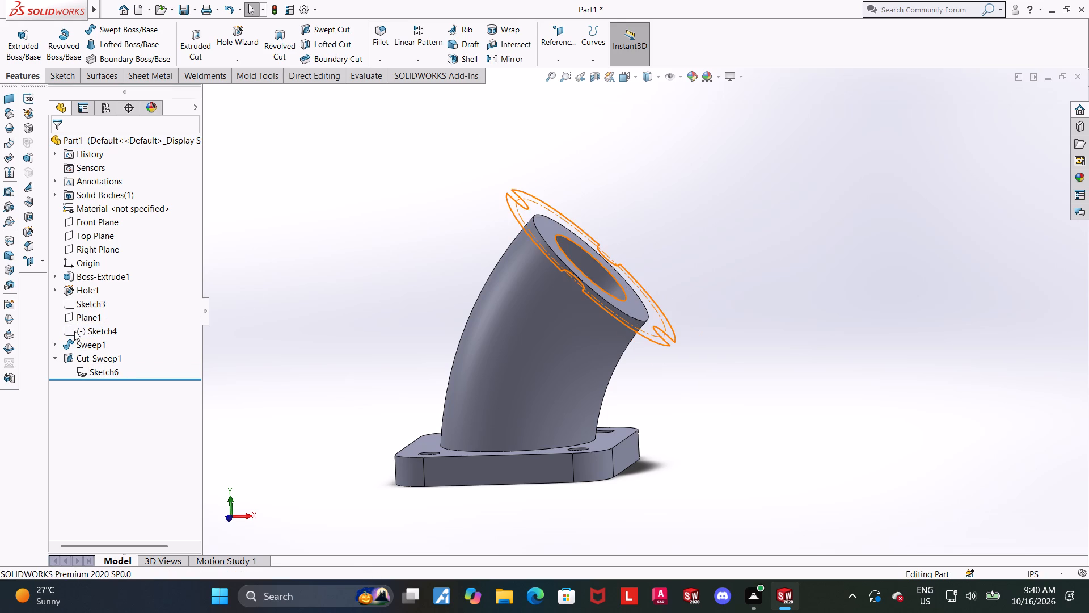
click(87, 324)
click(99, 305)
click(331, 289)
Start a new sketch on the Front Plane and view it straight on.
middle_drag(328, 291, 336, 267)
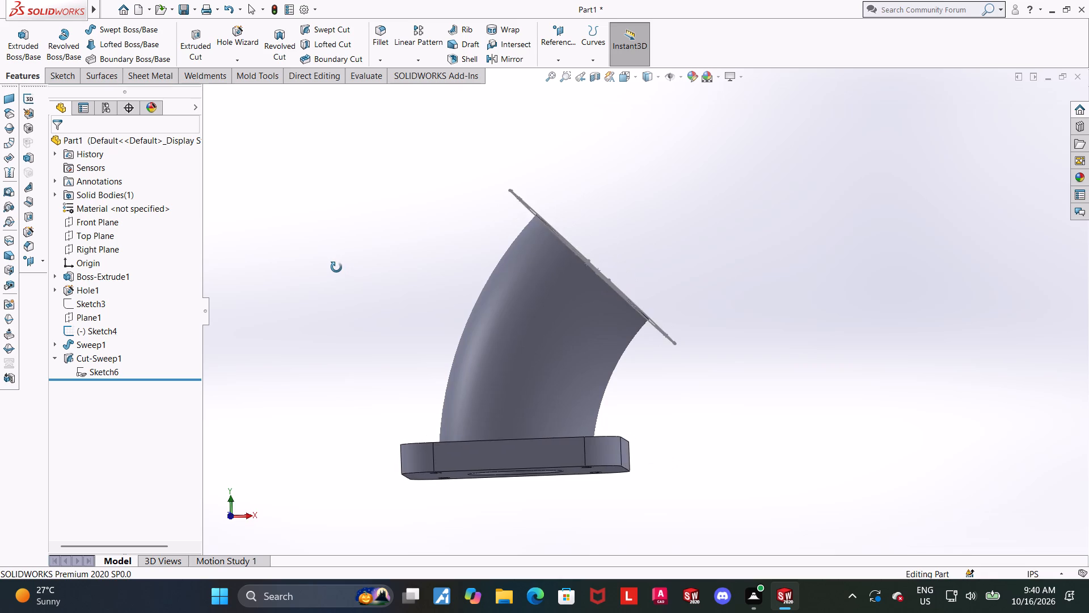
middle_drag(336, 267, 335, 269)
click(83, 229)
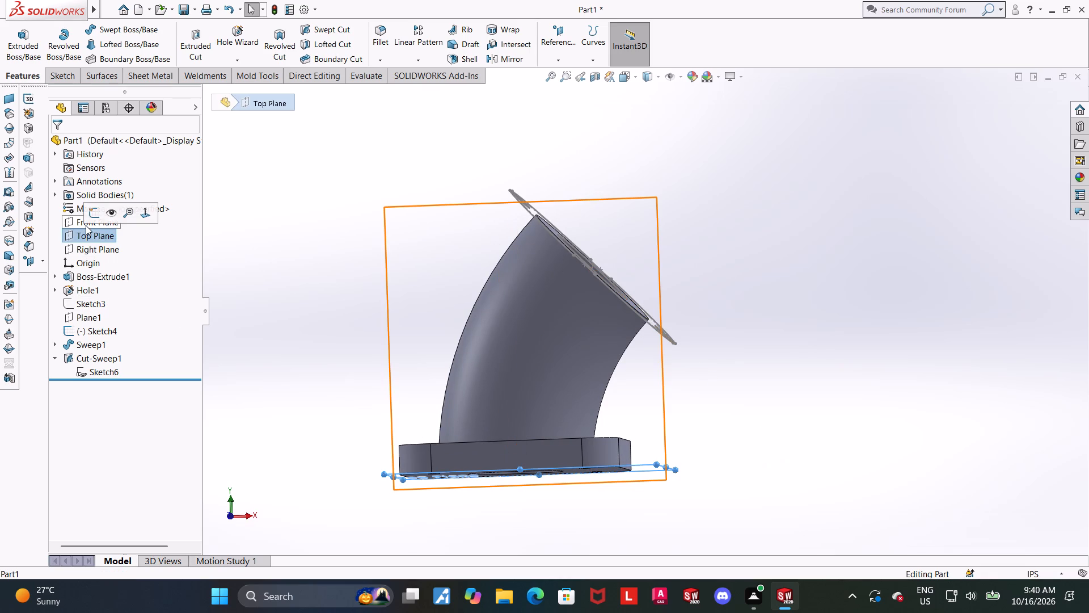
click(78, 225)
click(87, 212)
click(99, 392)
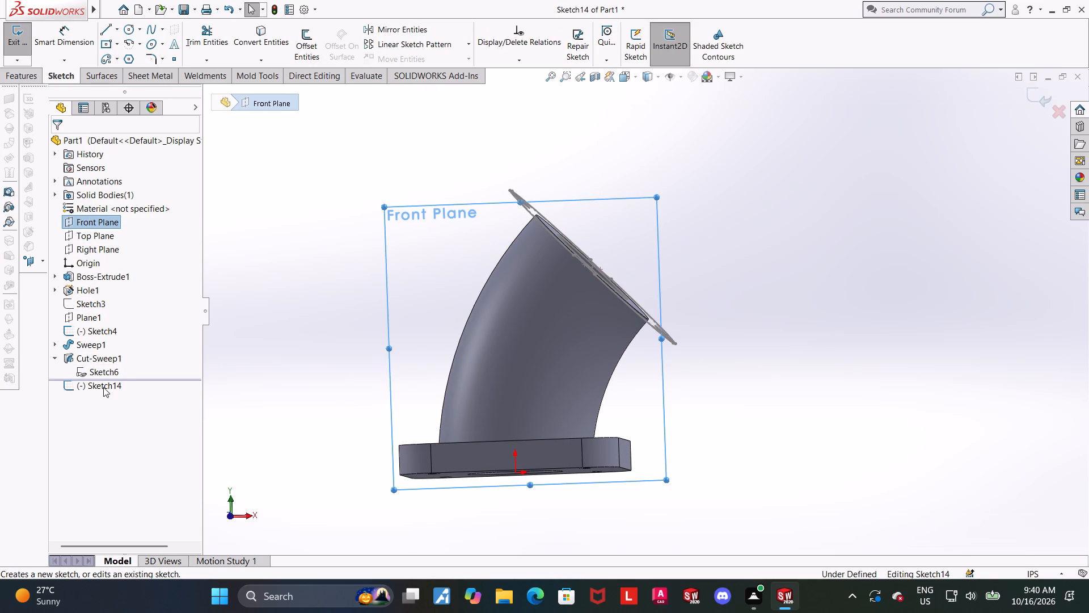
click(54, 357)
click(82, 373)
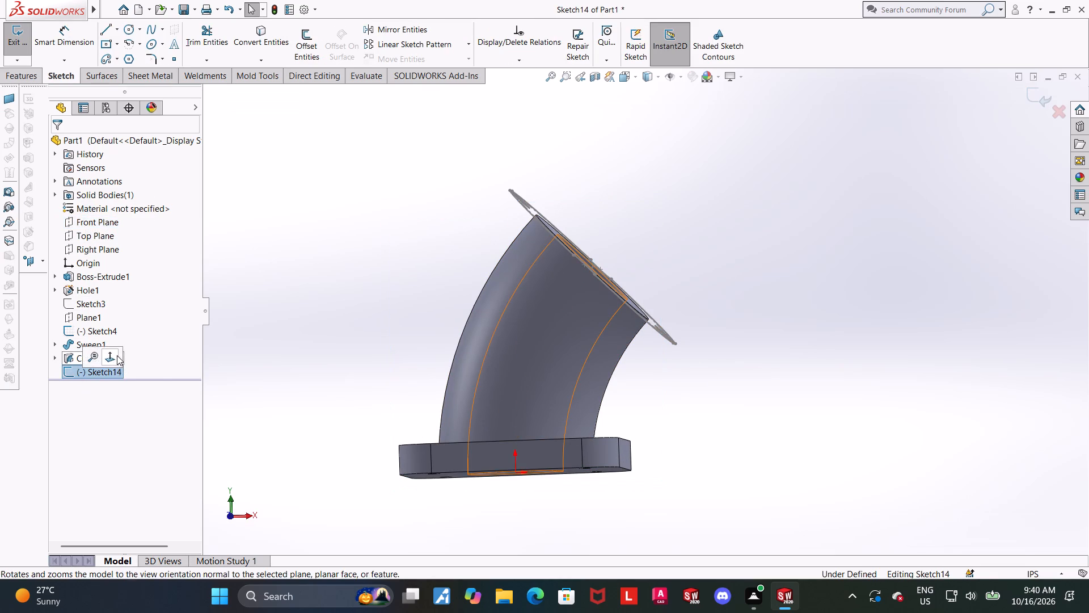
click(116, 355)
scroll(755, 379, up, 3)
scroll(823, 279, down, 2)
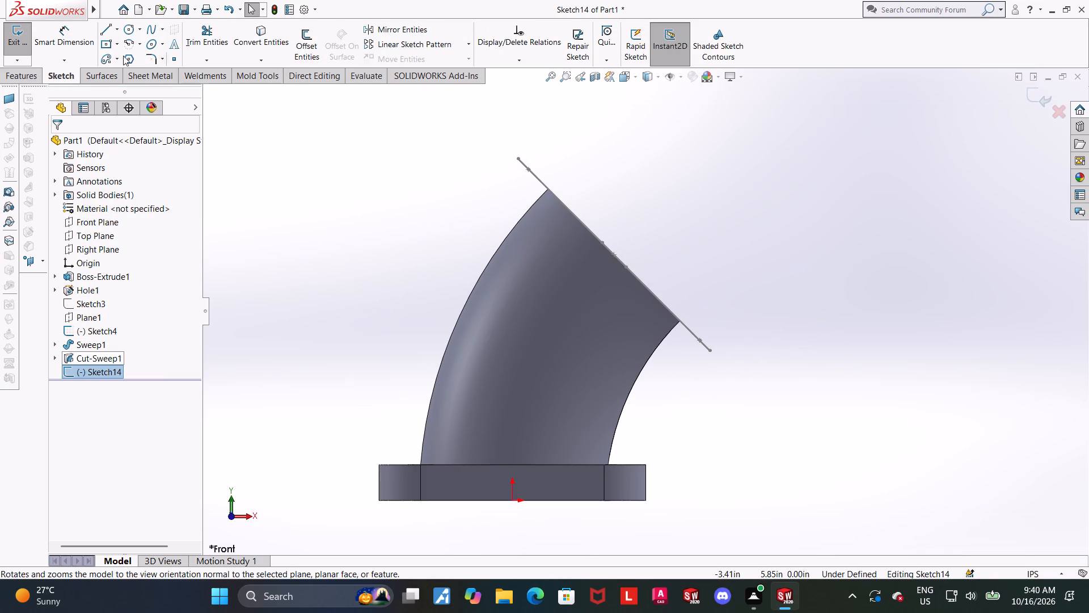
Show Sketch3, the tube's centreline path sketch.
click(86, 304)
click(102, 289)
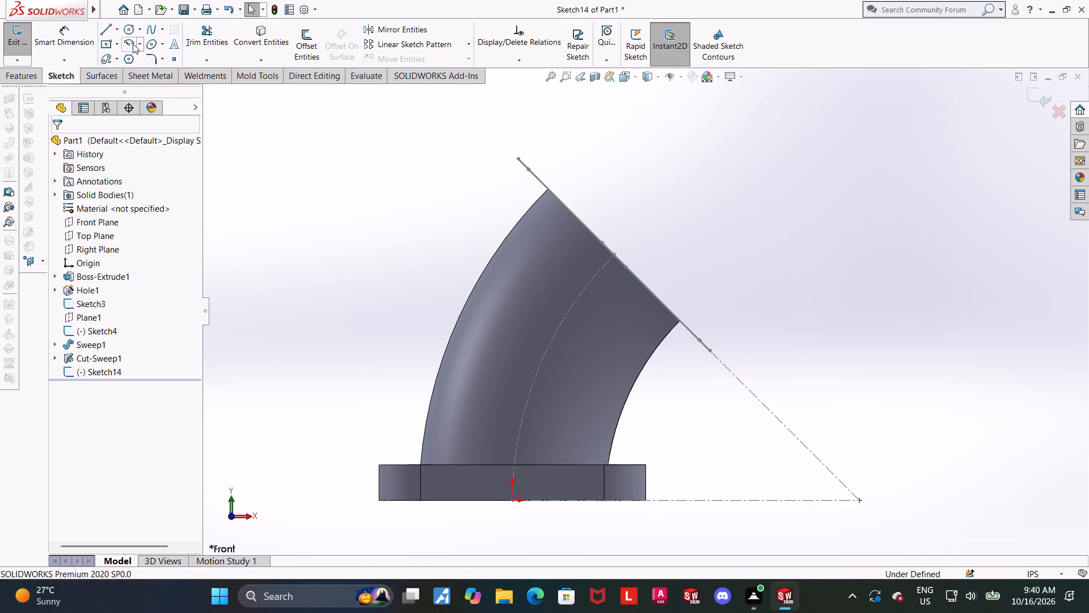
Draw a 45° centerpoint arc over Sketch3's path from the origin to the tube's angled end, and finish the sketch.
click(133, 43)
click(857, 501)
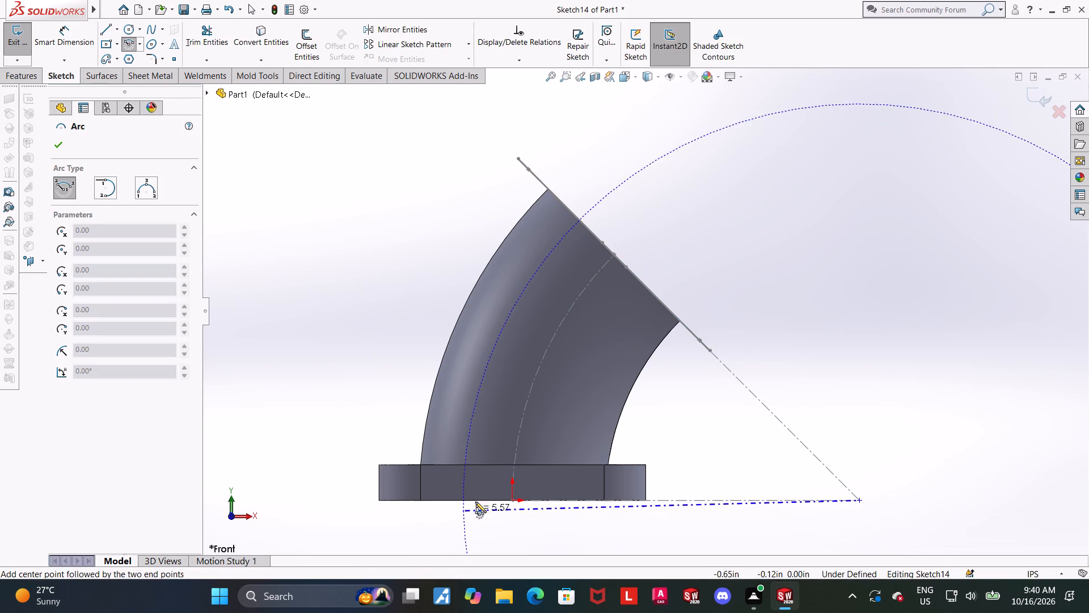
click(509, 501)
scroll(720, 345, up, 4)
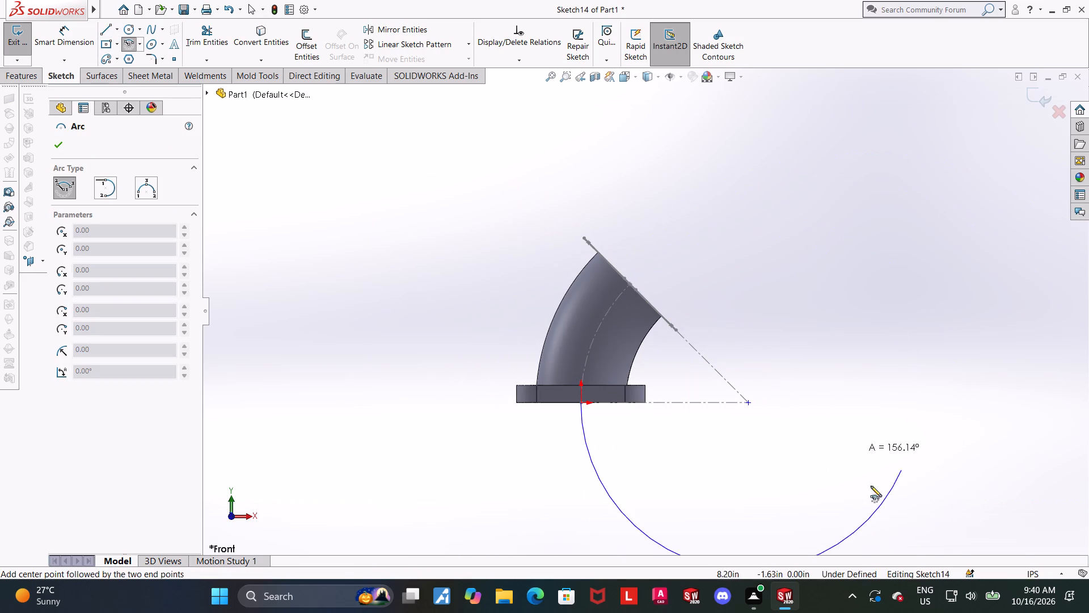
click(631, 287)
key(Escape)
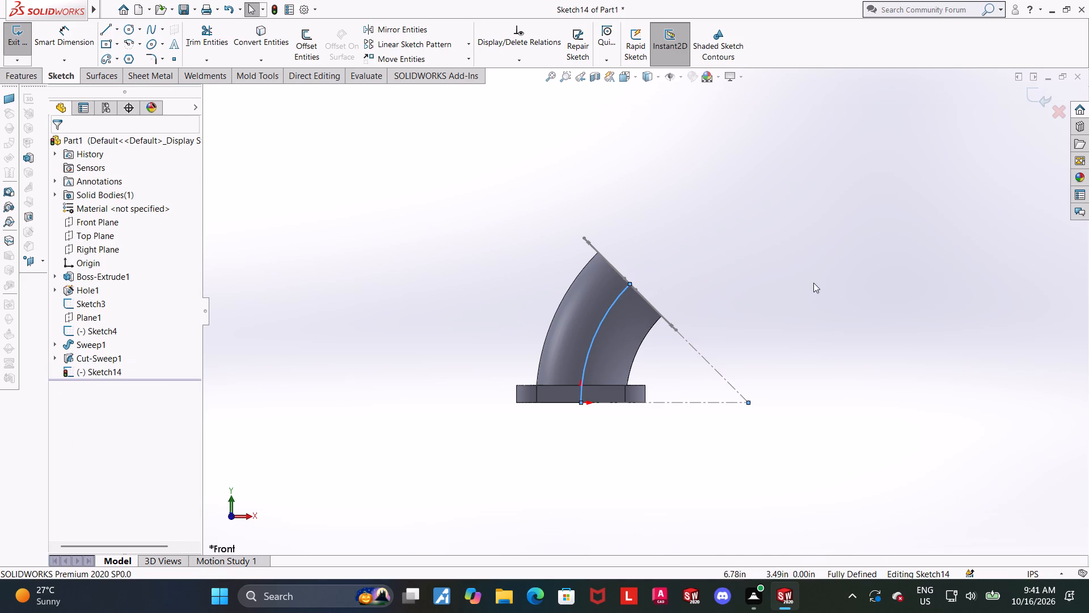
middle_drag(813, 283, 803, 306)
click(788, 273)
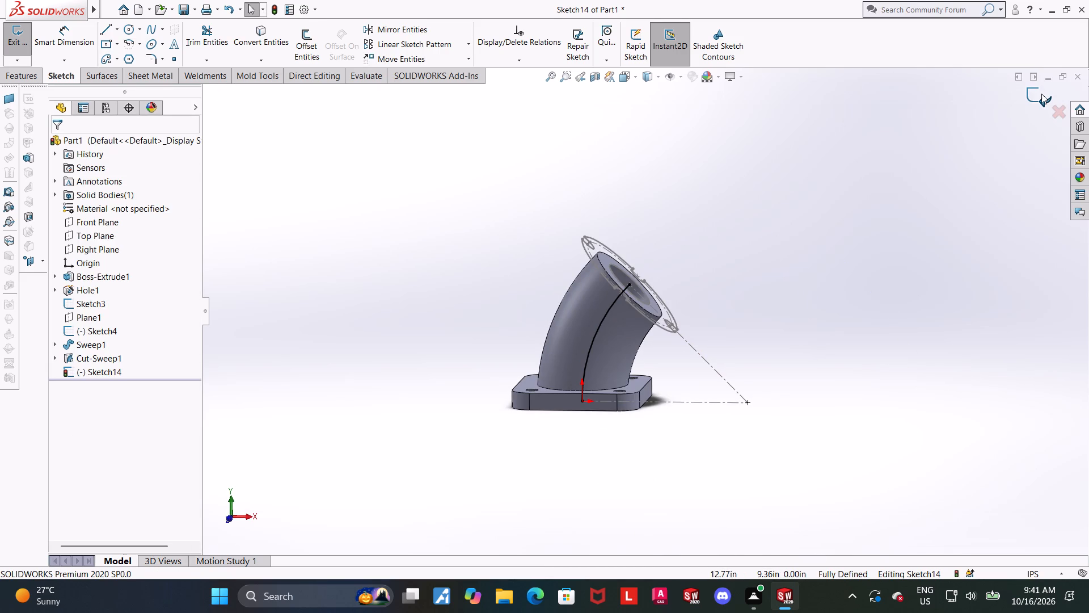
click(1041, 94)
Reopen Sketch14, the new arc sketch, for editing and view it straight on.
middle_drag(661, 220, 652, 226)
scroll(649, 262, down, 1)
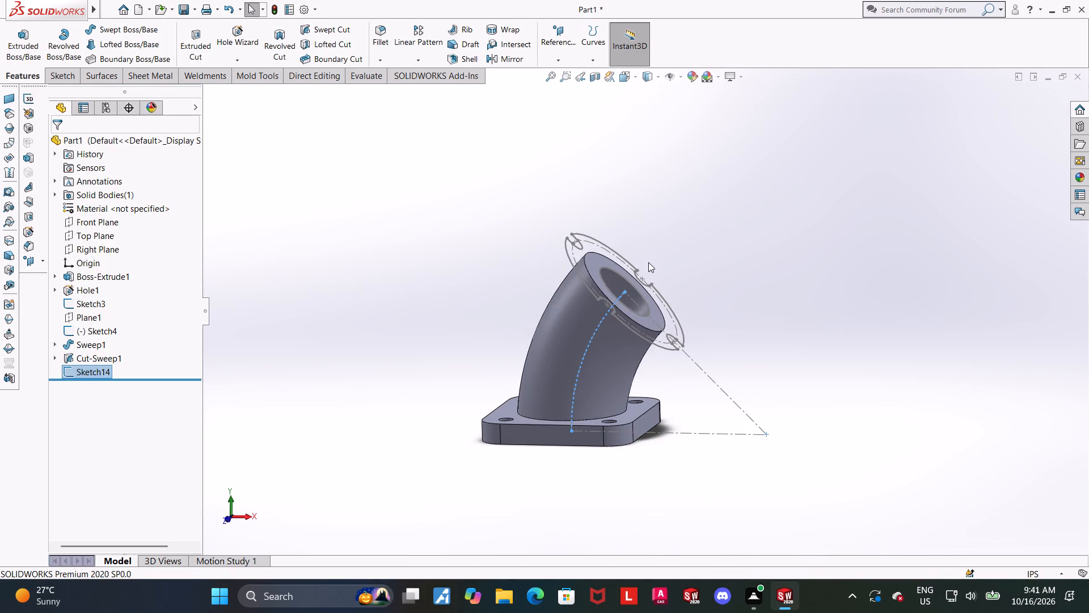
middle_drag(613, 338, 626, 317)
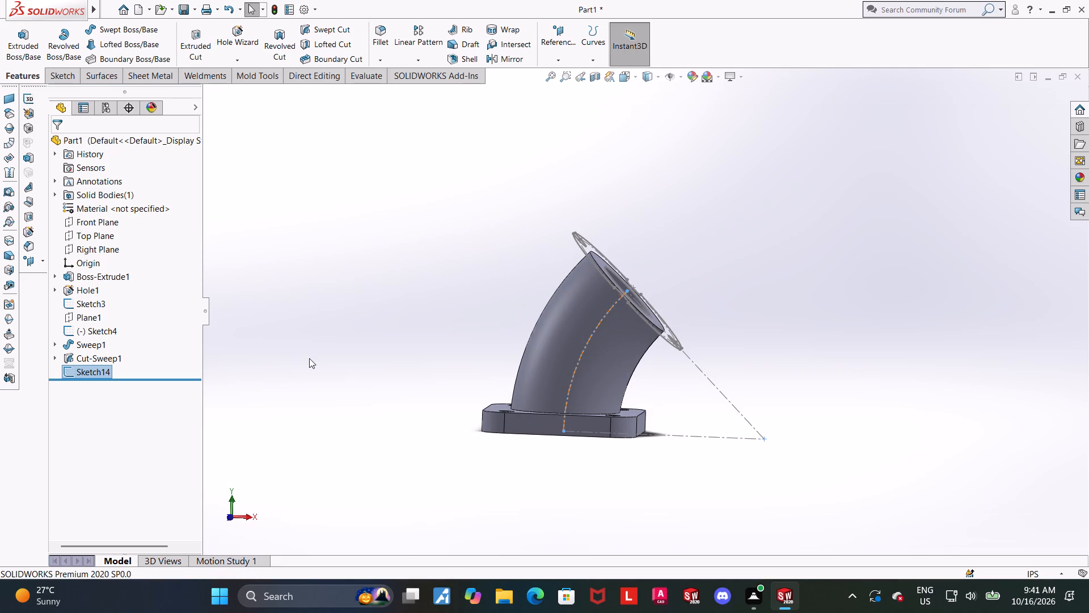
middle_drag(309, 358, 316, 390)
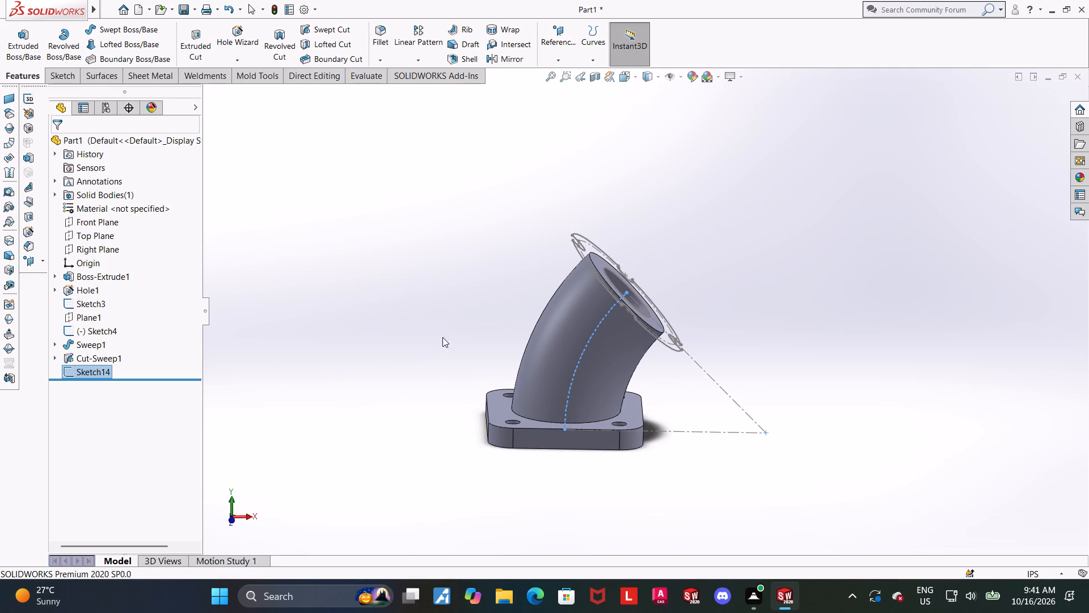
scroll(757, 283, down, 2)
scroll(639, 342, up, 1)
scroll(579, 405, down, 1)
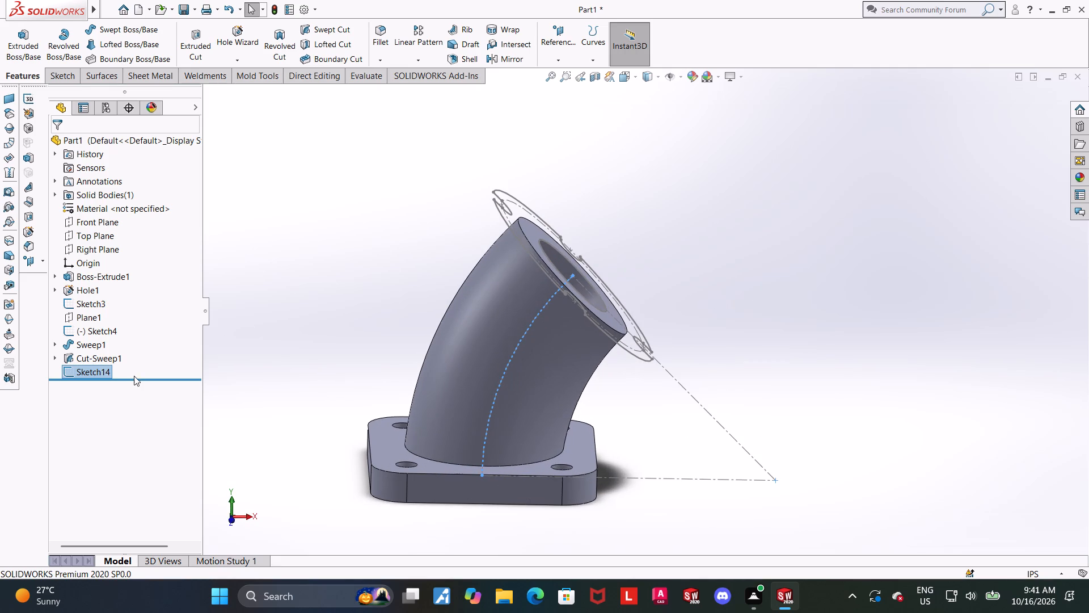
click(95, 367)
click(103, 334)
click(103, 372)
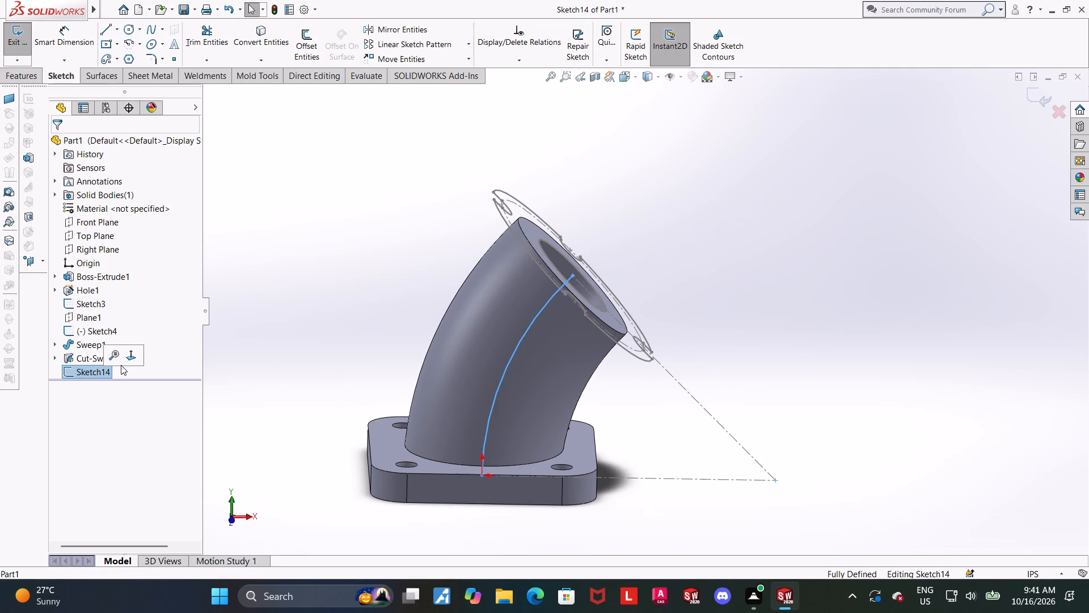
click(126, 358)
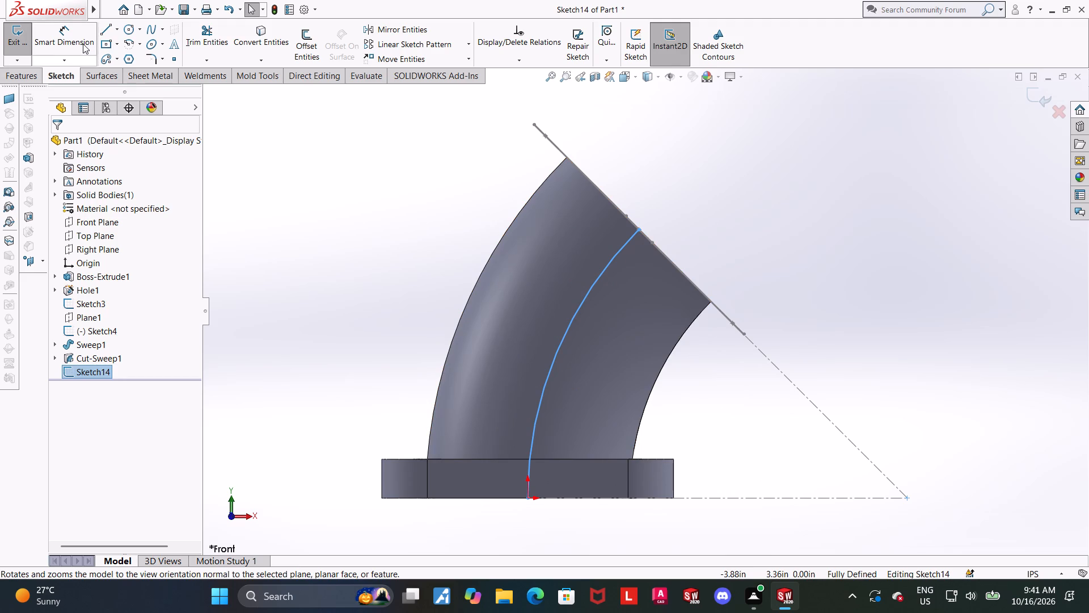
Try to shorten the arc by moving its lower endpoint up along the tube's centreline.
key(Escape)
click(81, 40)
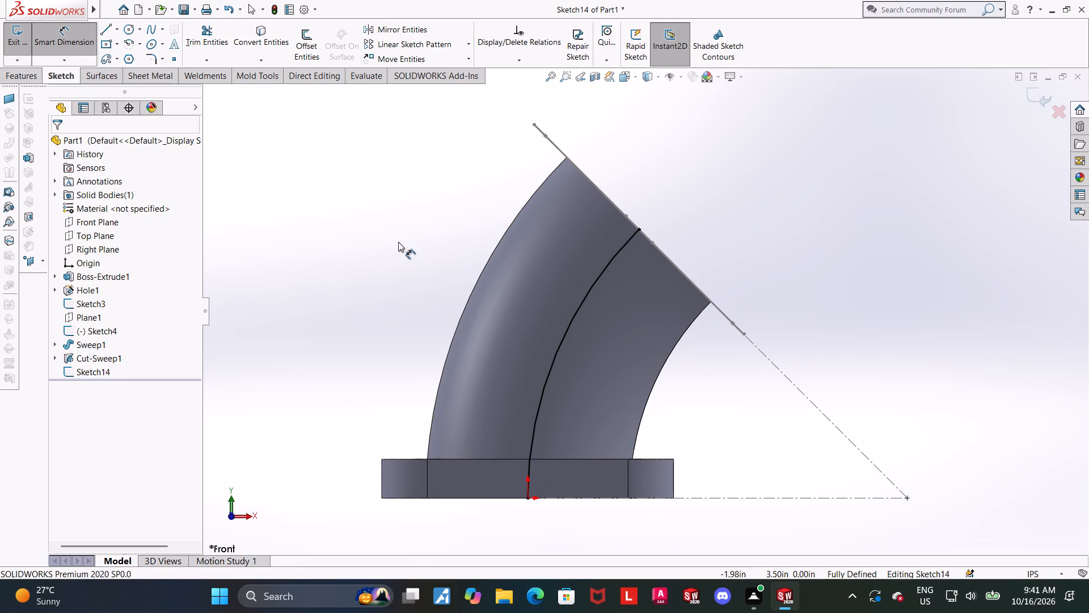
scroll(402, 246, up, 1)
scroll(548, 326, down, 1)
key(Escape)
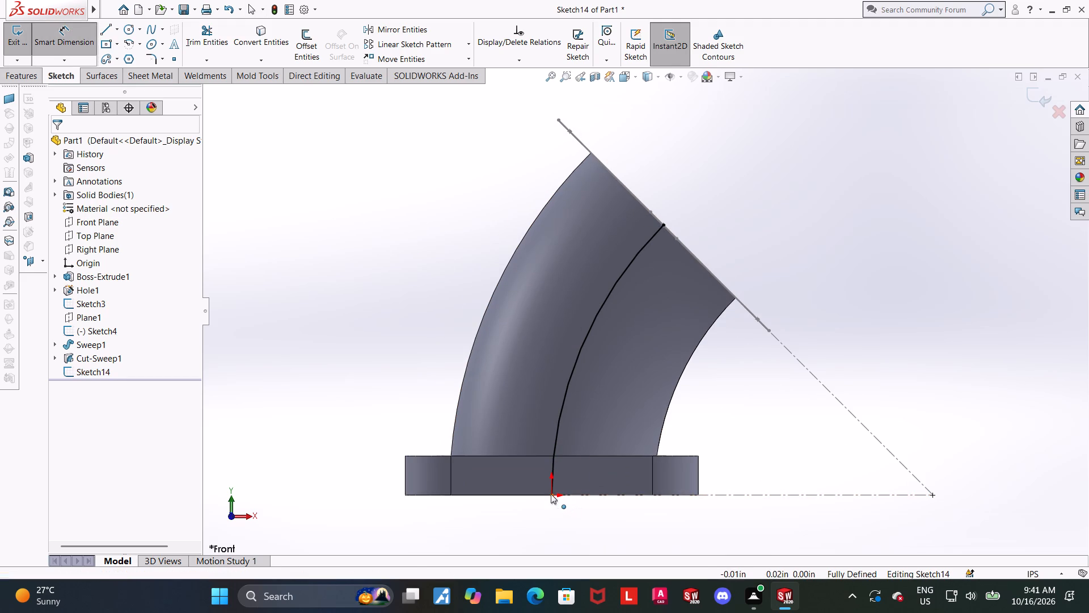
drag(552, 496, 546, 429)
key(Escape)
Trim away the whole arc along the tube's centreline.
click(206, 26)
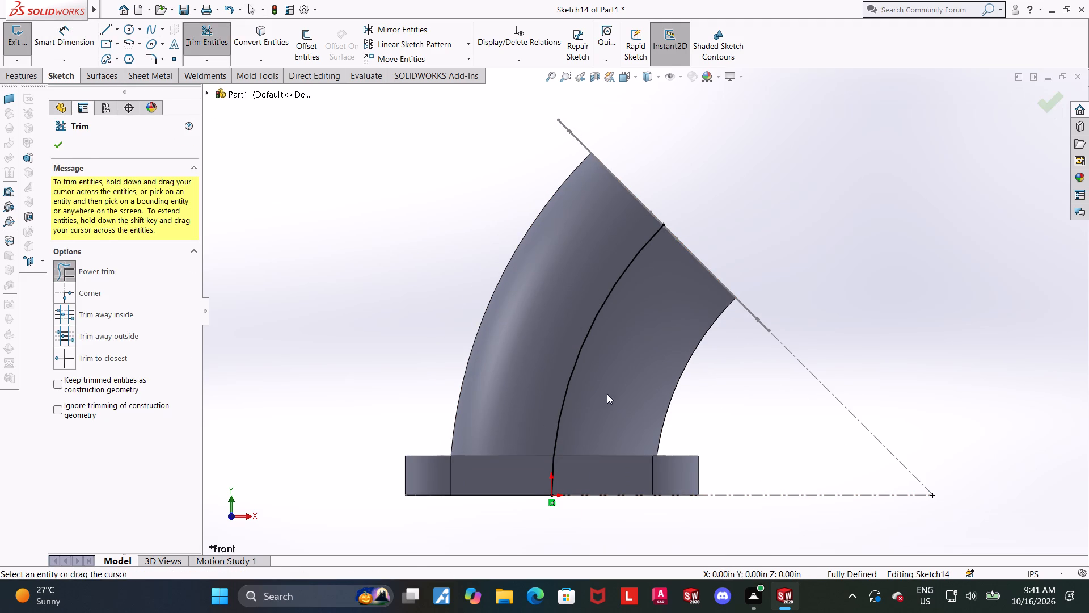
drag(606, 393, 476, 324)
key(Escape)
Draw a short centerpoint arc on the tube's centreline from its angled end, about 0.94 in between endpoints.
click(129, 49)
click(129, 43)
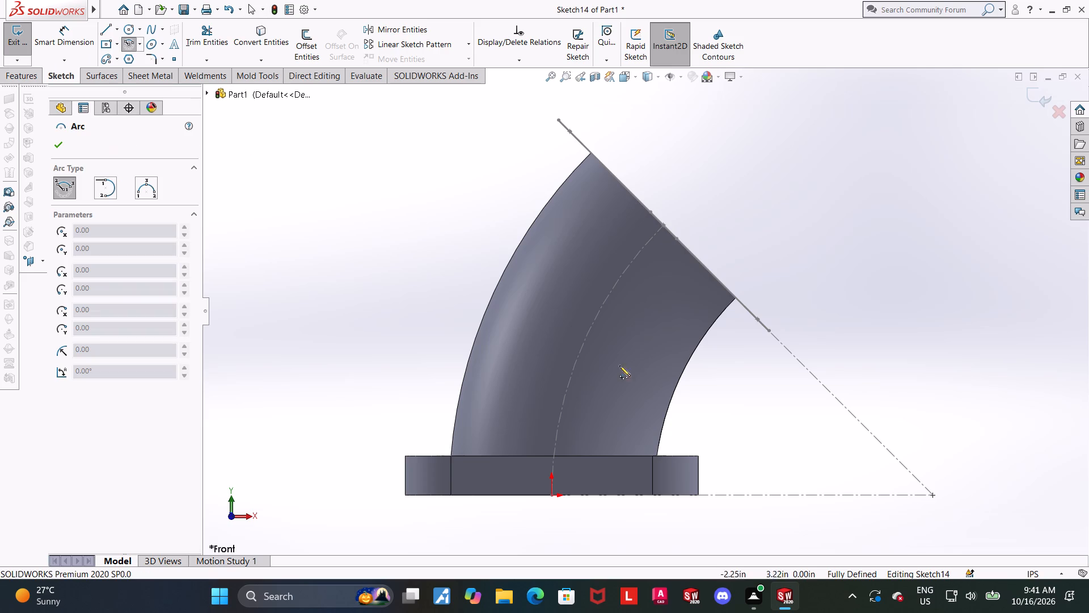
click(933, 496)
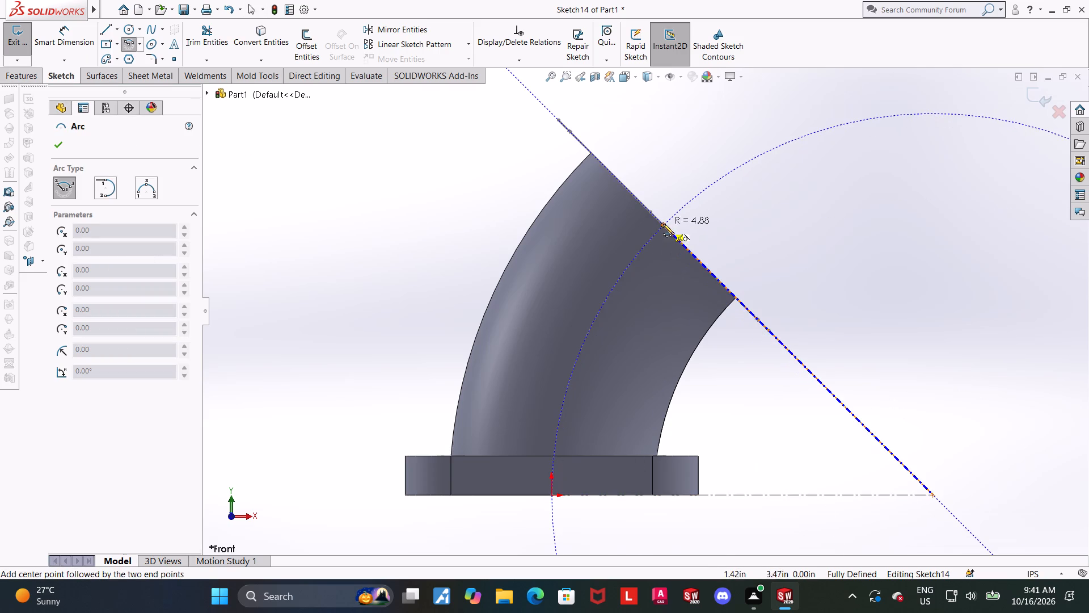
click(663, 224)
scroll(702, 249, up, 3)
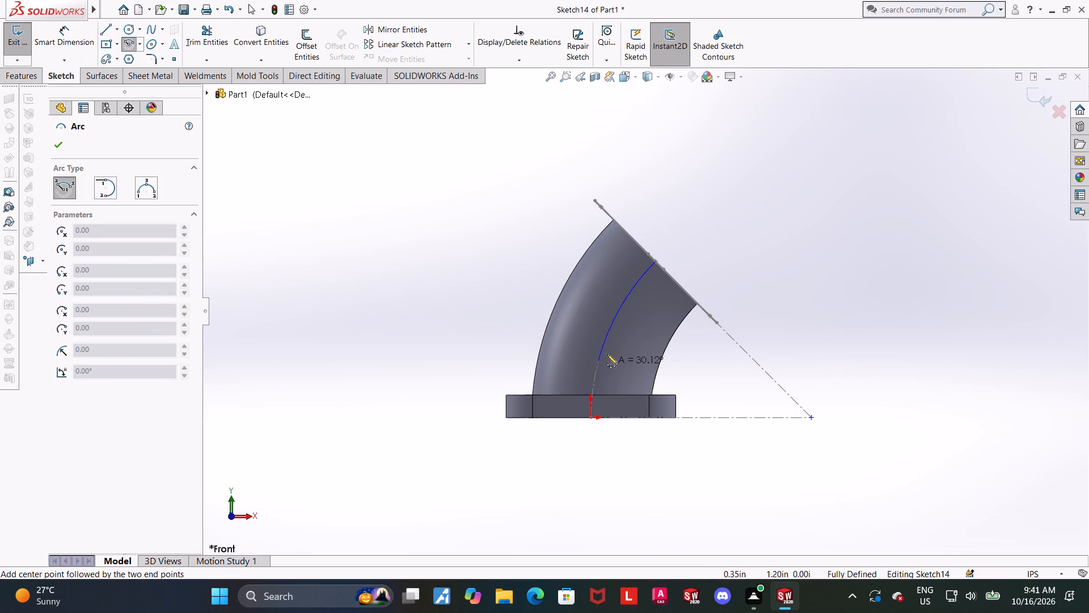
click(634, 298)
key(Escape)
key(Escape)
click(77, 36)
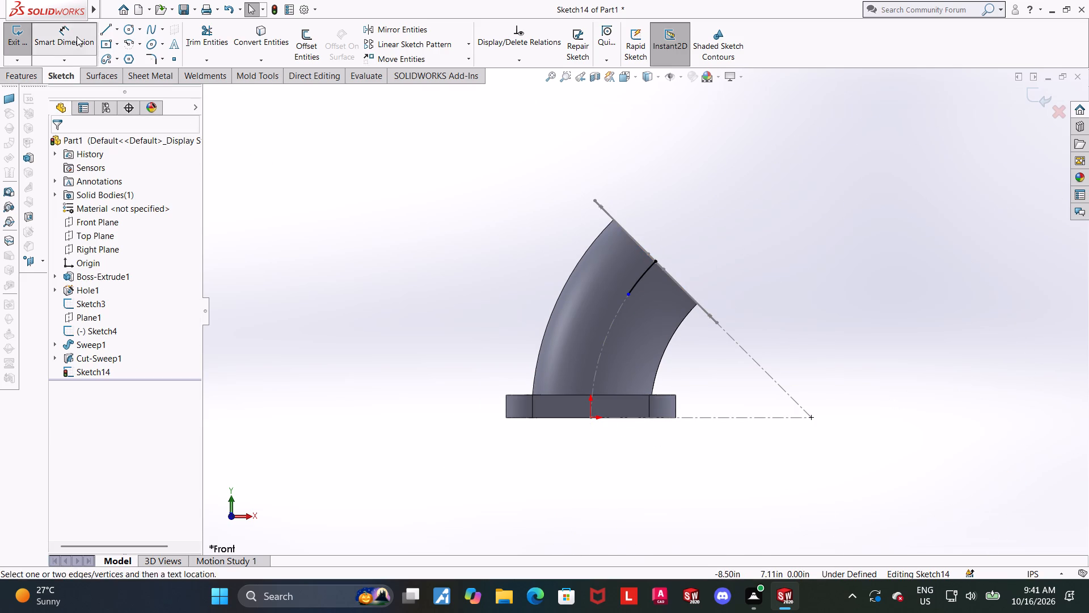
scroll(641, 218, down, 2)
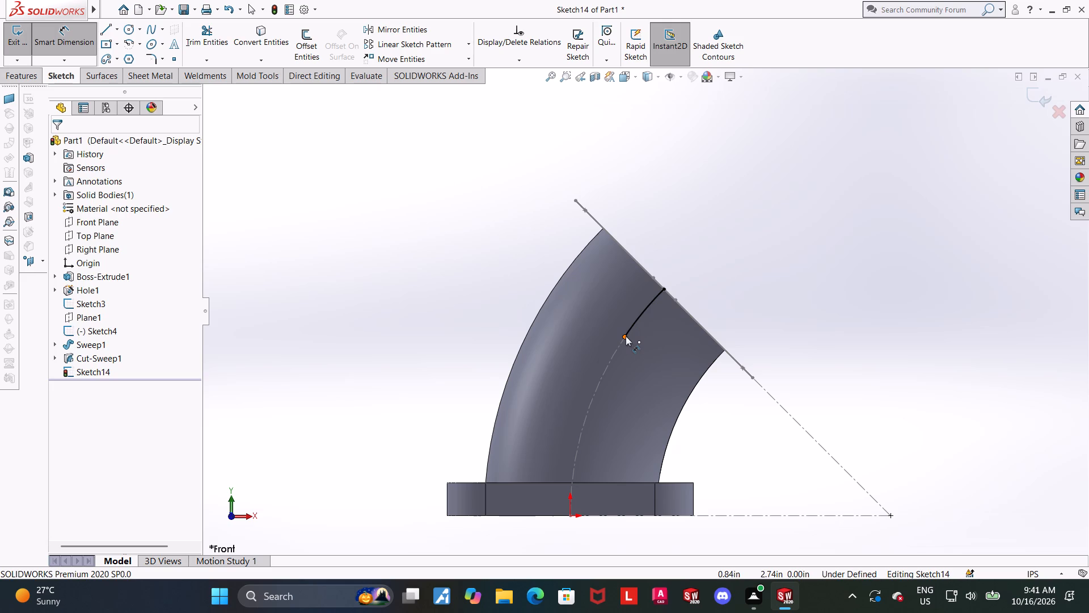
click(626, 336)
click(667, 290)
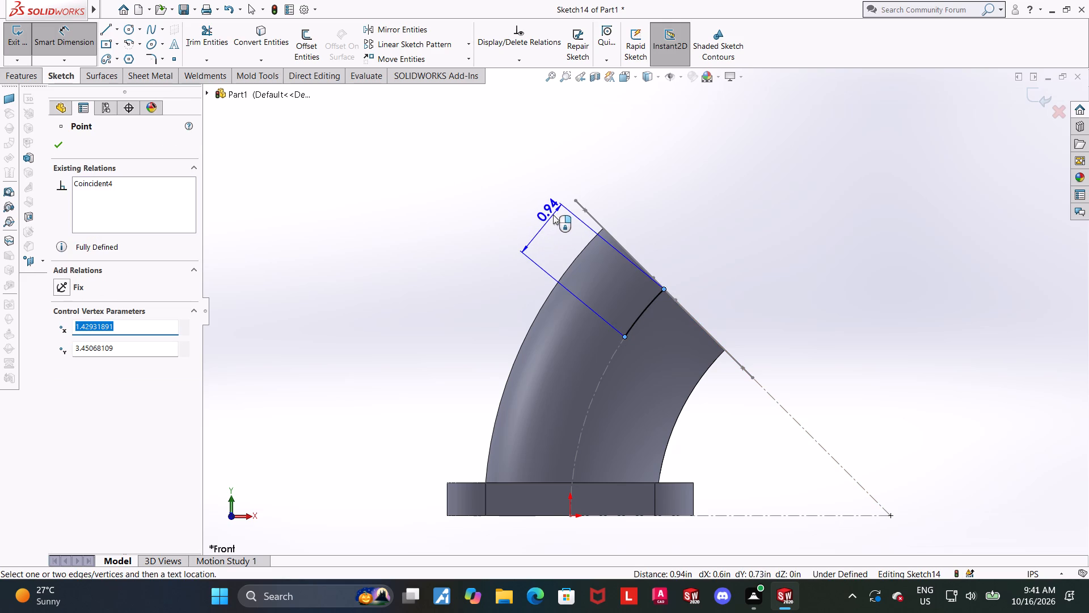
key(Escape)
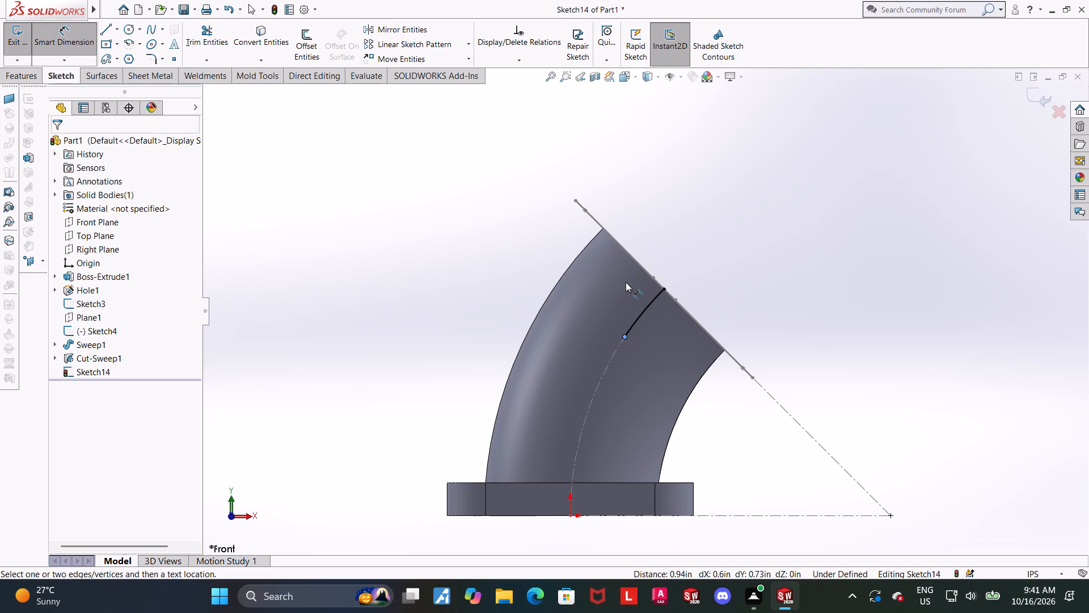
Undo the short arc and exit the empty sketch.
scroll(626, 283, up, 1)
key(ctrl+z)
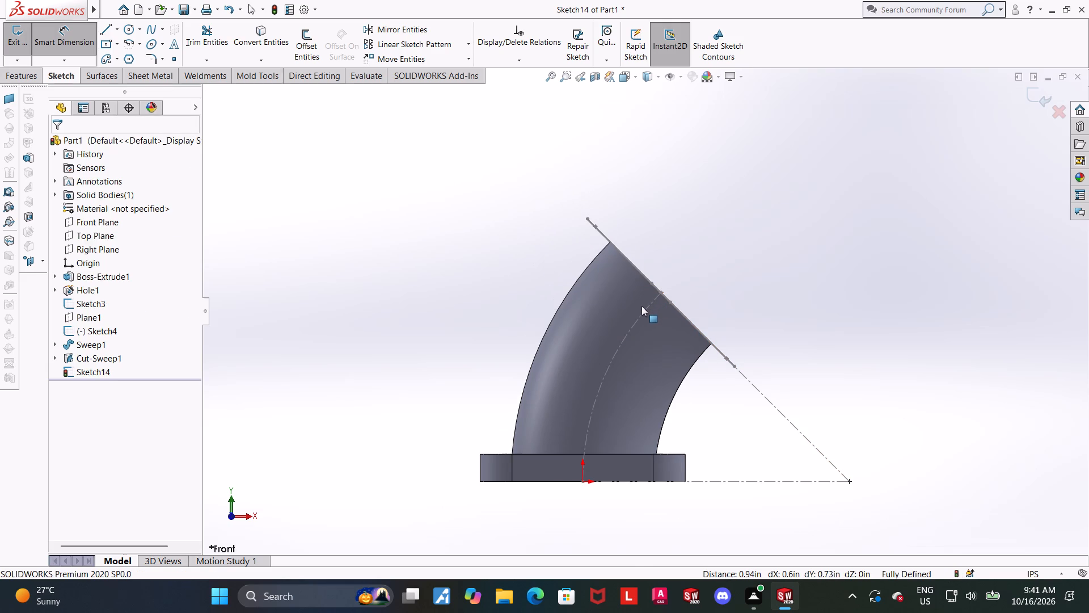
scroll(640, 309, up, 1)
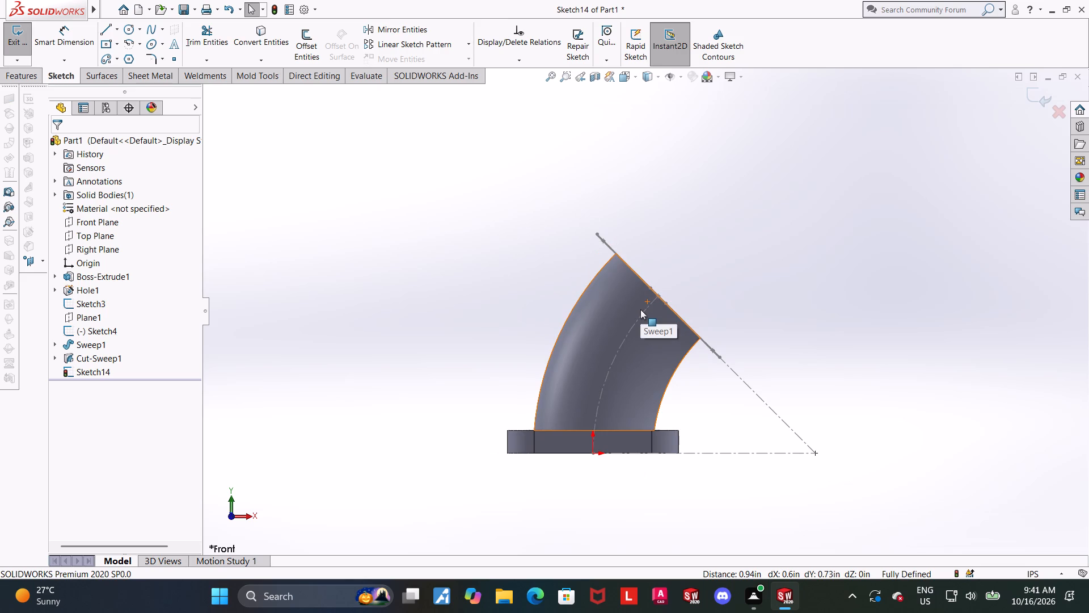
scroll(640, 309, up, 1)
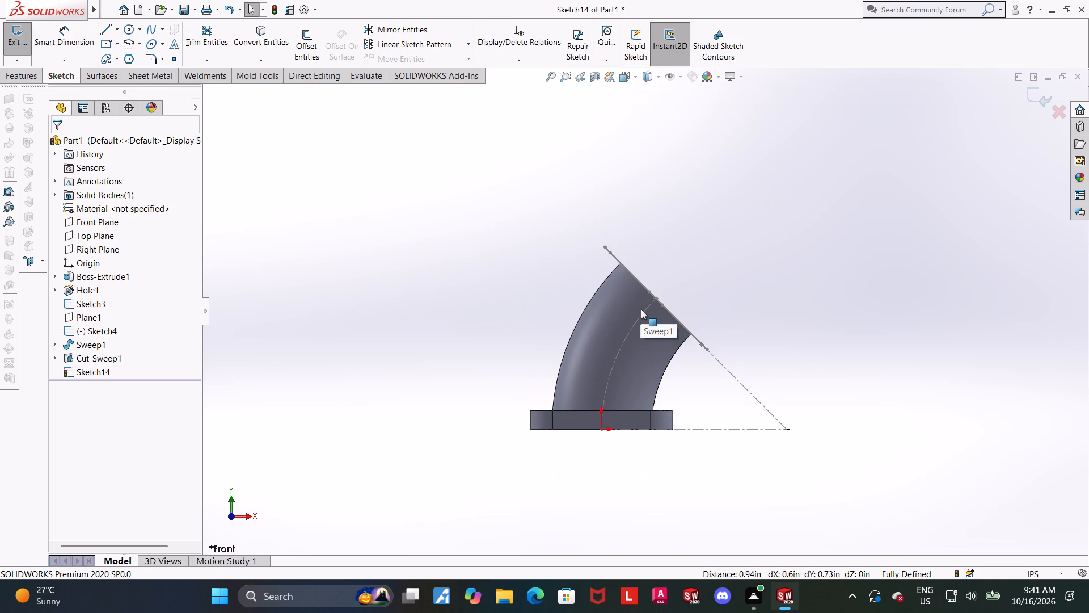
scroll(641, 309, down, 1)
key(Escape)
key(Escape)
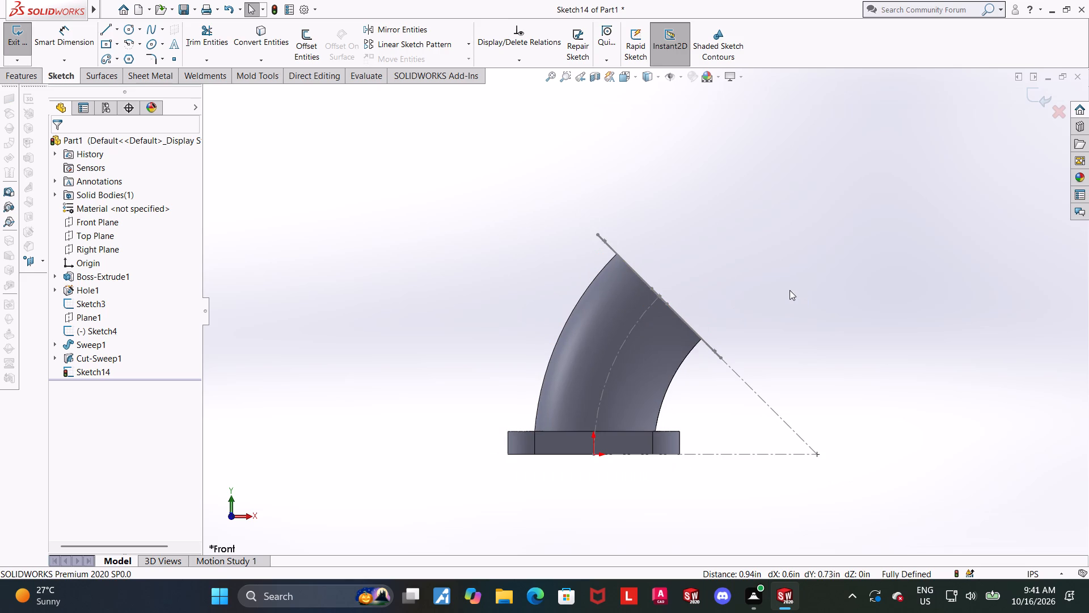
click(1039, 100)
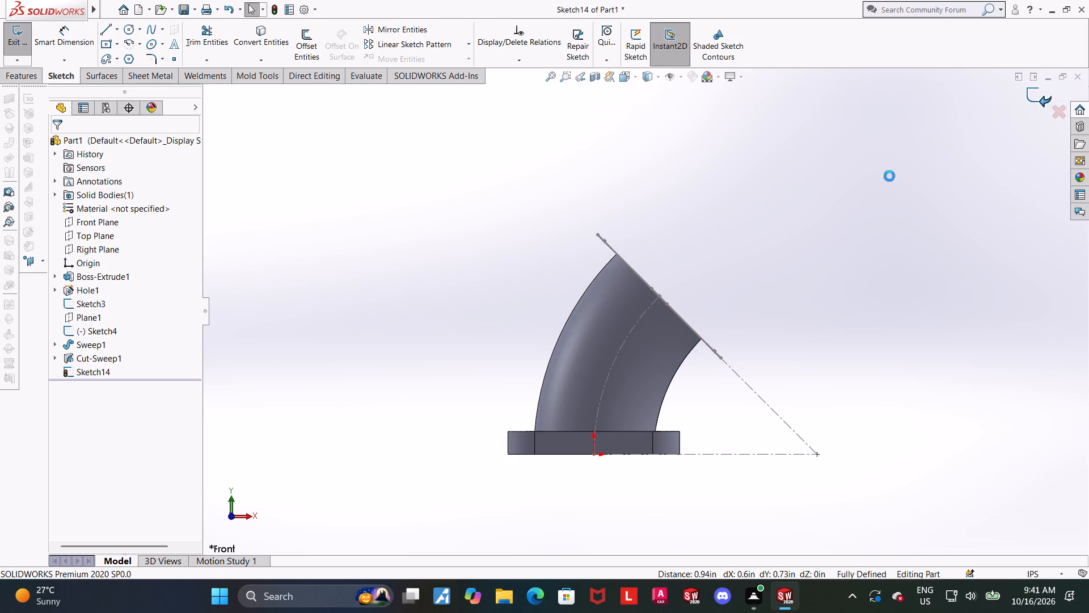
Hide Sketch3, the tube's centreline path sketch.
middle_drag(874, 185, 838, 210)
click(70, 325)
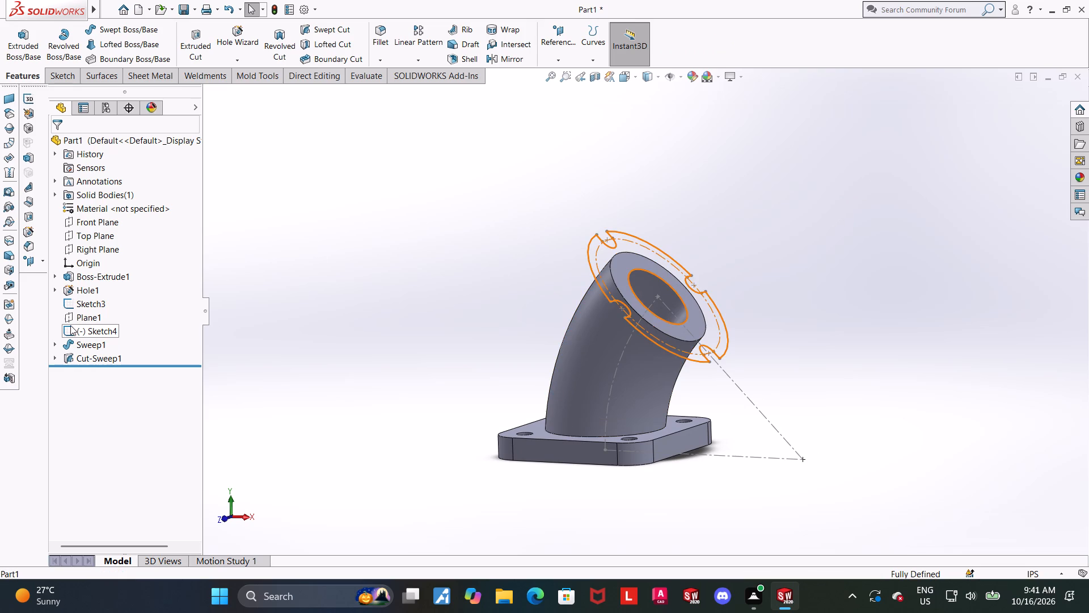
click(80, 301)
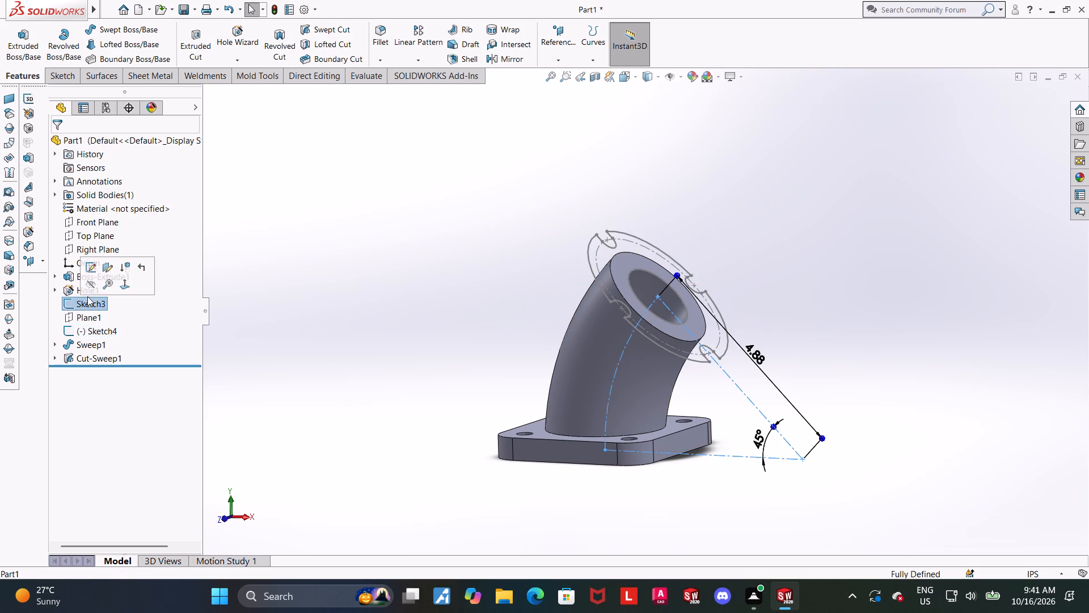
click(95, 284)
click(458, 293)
Extrude Sketch4, the notched flange profile, 0.50 in with the direction reversed back toward the base plate, merging the result.
click(97, 327)
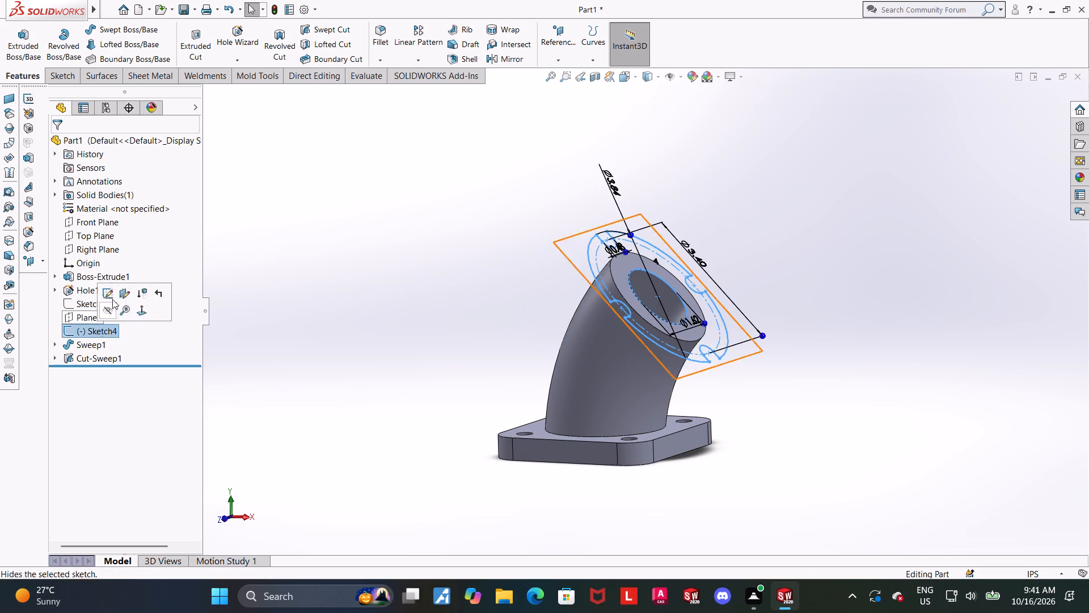
click(12, 33)
middle_drag(256, 167, 272, 168)
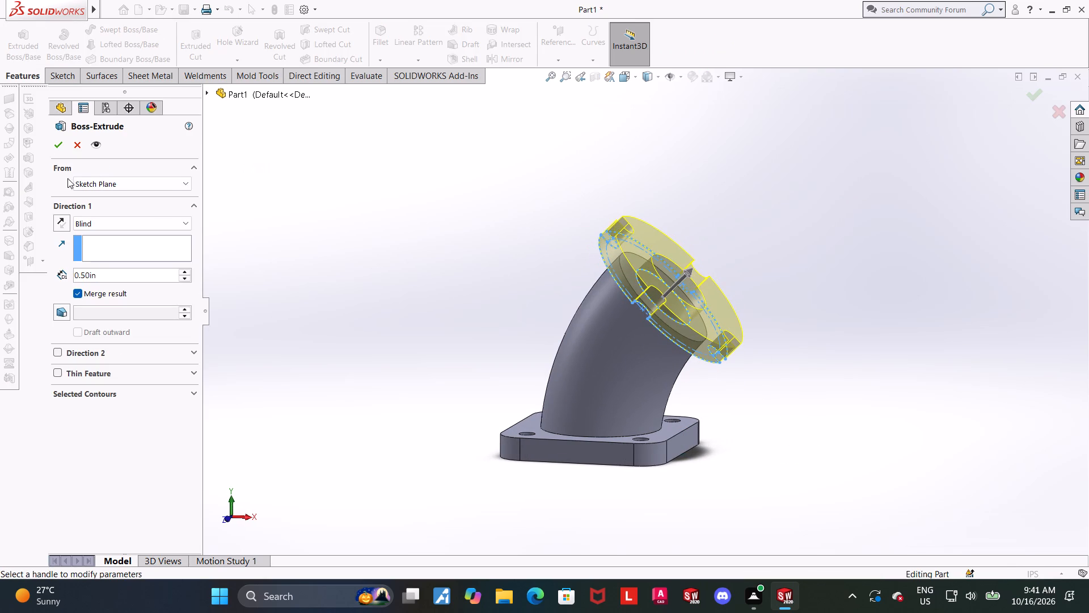
click(69, 213)
click(65, 223)
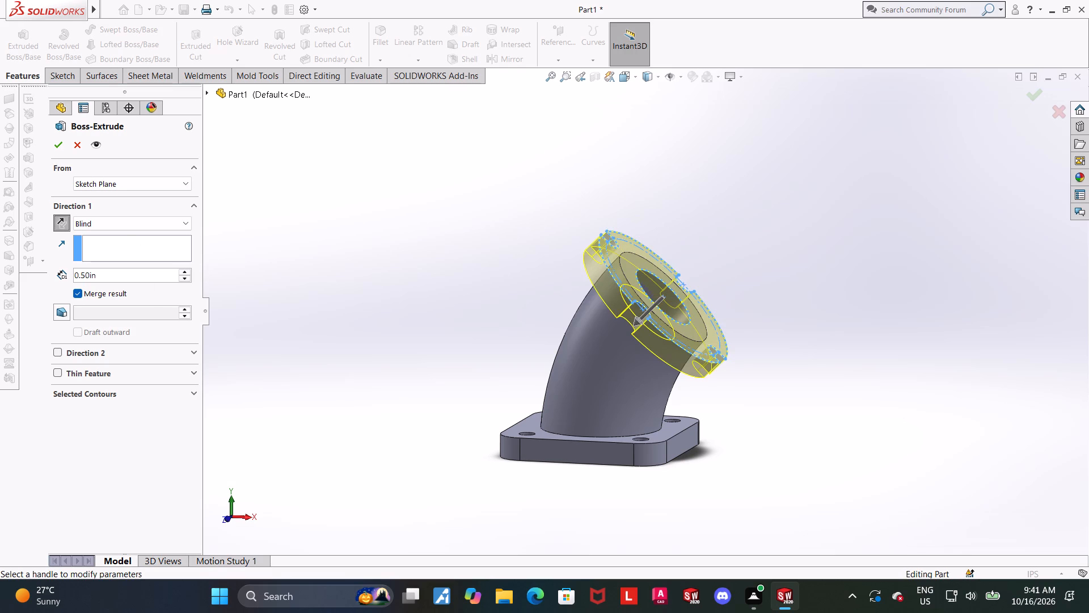
scroll(338, 311, up, 1)
scroll(896, 345, down, 1)
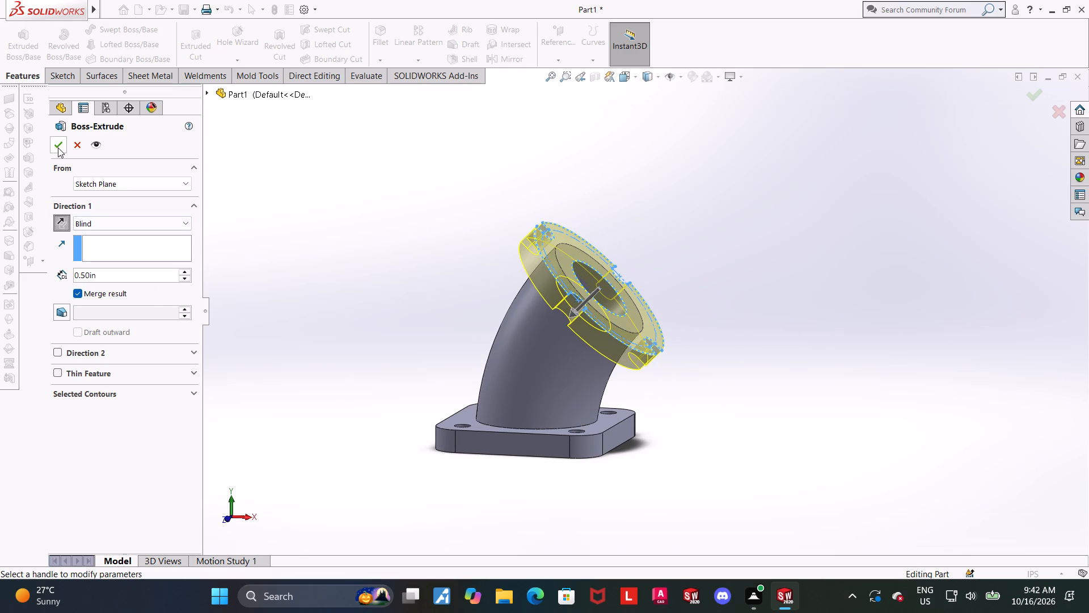
click(57, 143)
click(925, 242)
Examine the extruded flange, its notches and the tube's bore from several angles.
scroll(777, 310, up, 1)
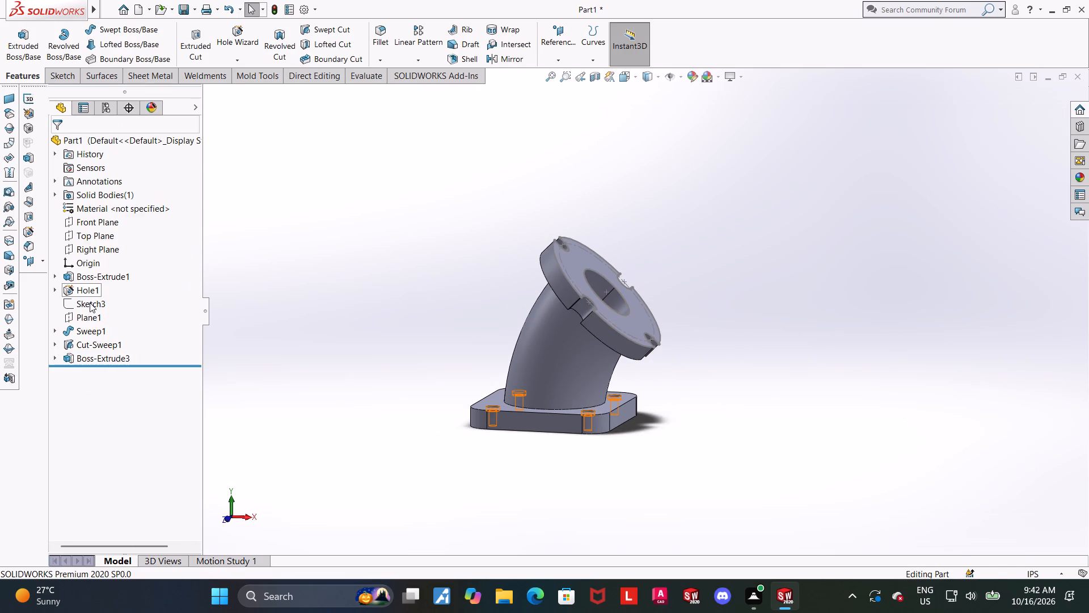
click(55, 356)
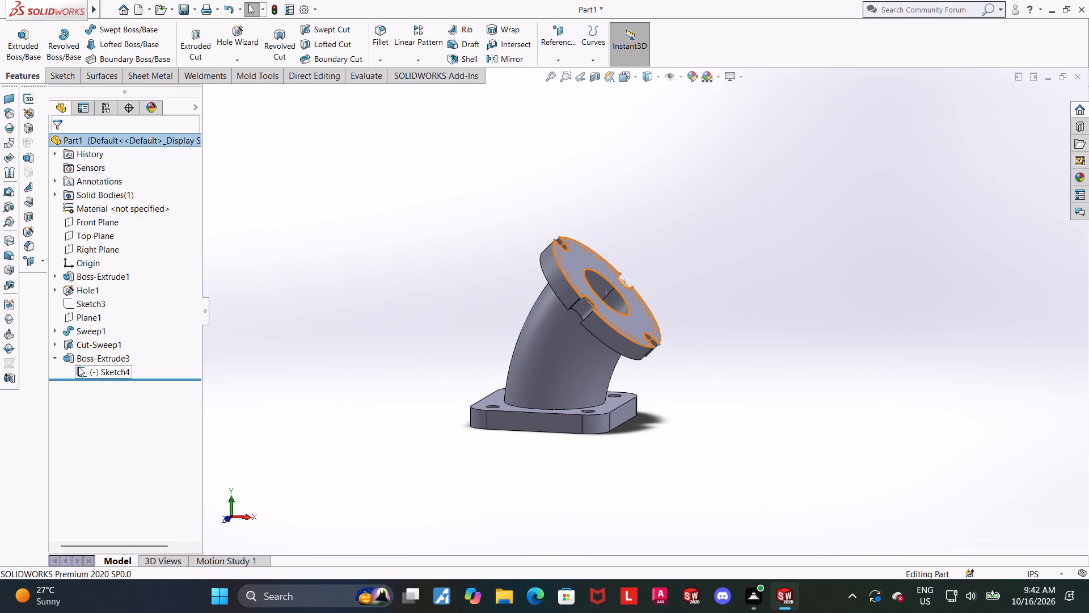
click(80, 370)
click(92, 357)
click(54, 355)
click(337, 319)
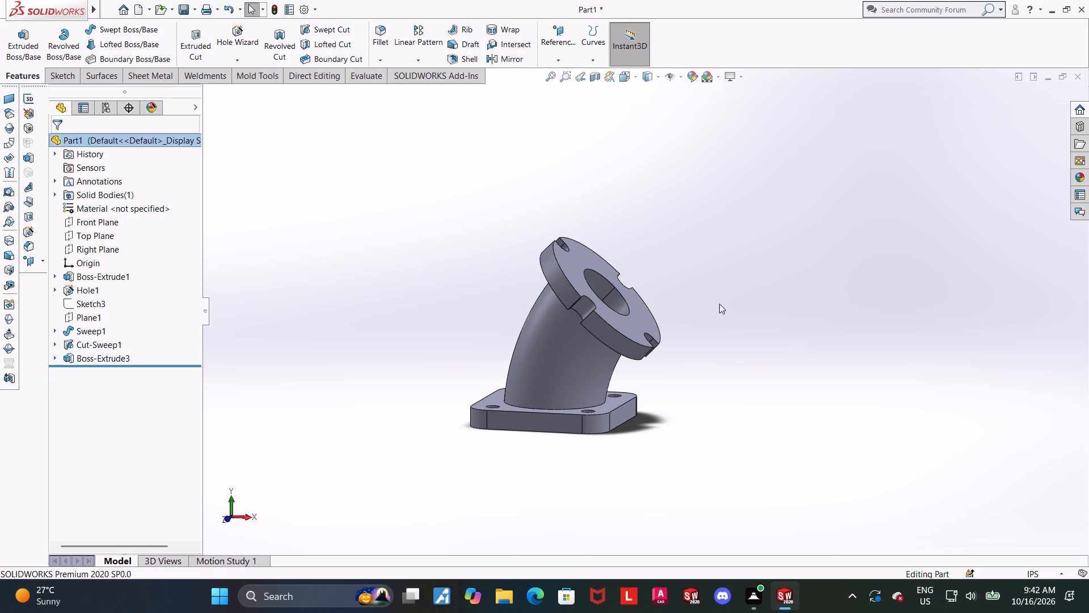
scroll(694, 297, down, 2)
middle_drag(702, 308, 696, 310)
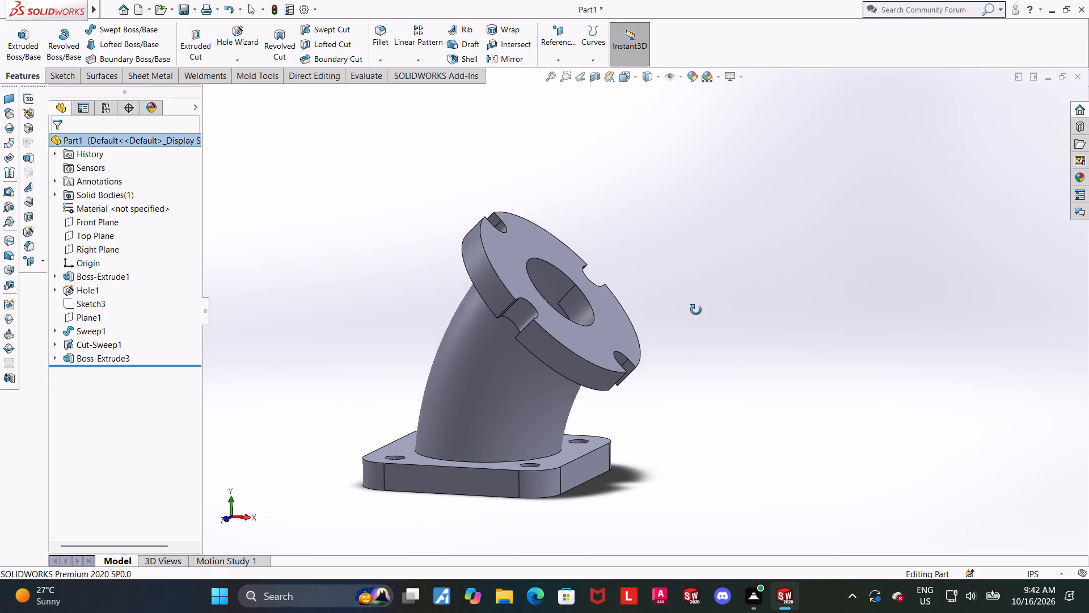
middle_drag(696, 310, 694, 310)
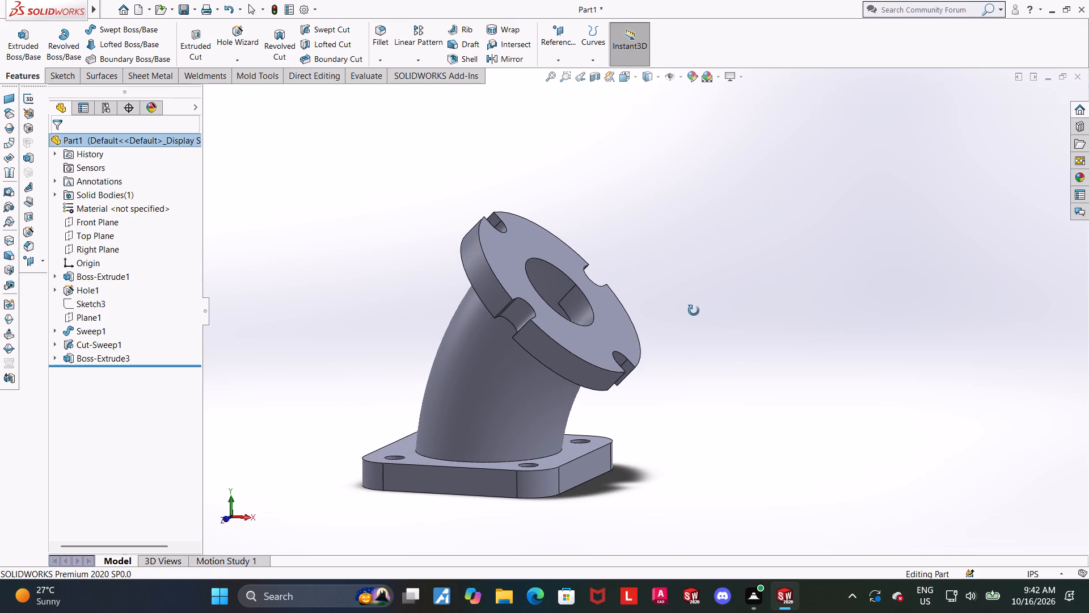
middle_drag(694, 310, 679, 336)
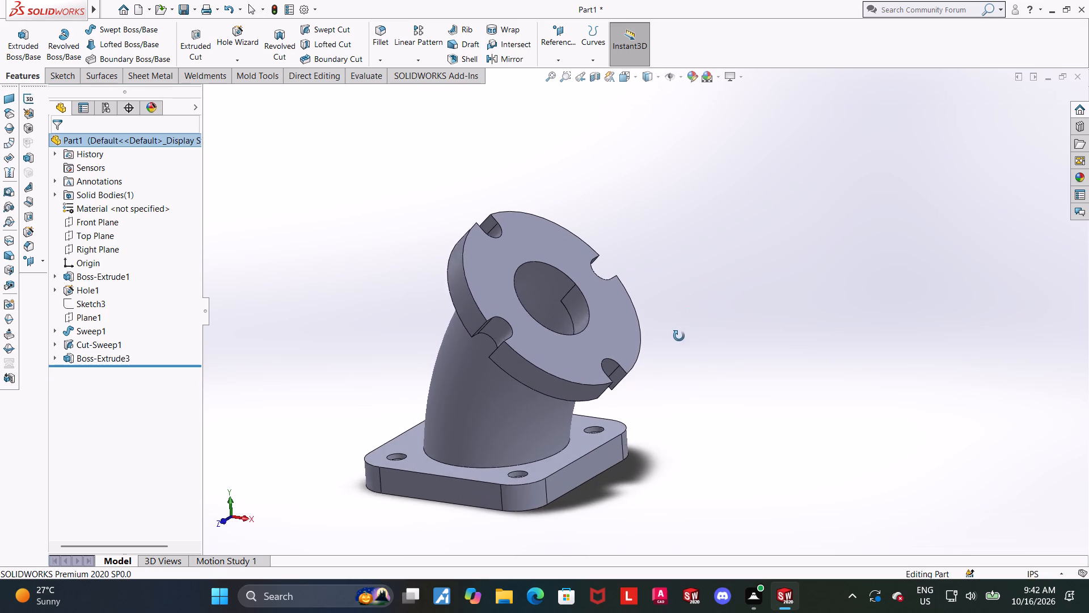
middle_drag(679, 336, 664, 353)
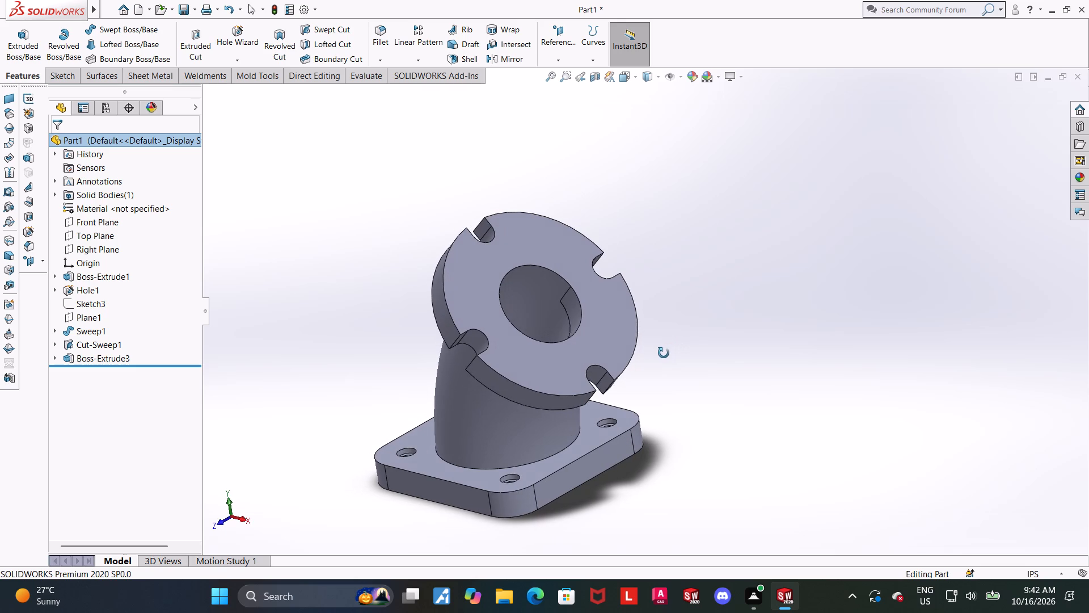
middle_drag(664, 353, 693, 359)
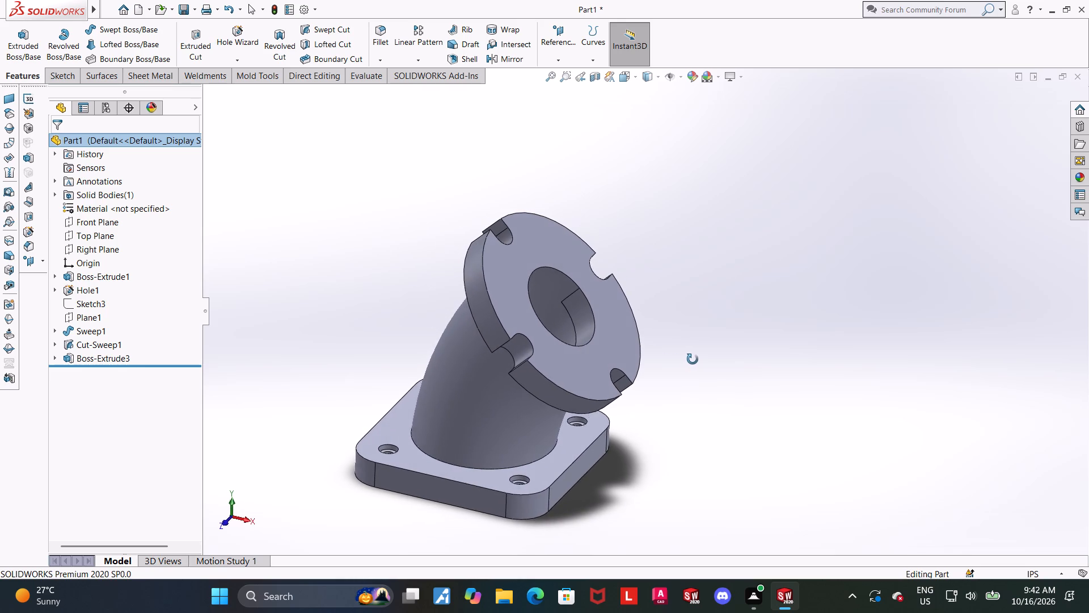
middle_drag(693, 359, 695, 359)
click(704, 331)
scroll(703, 328, down, 1)
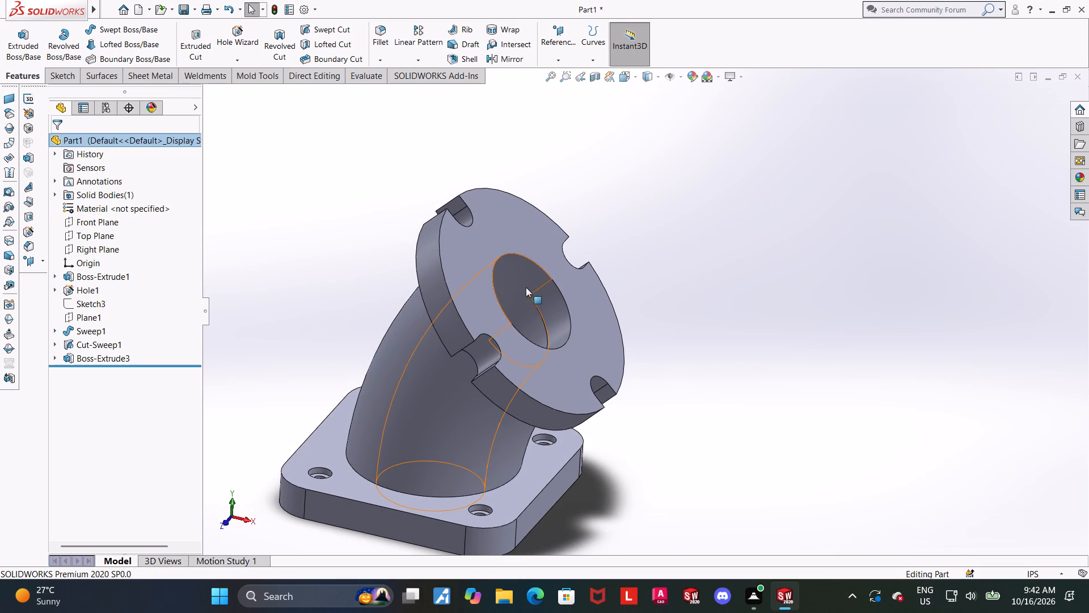
click(526, 287)
click(805, 334)
scroll(740, 379, up, 2)
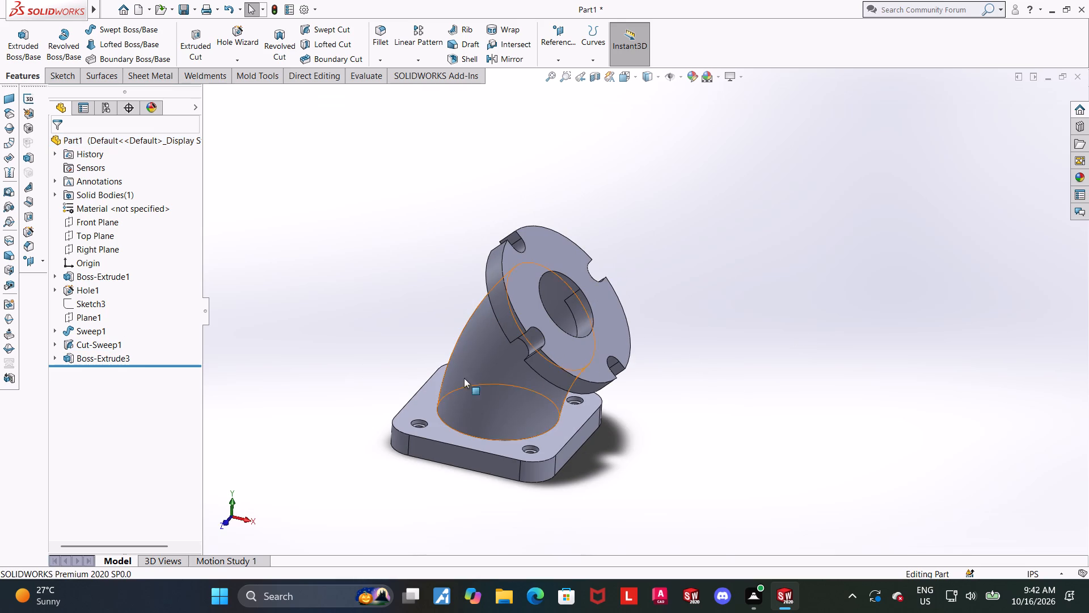
Apply a bright yellow colour appearance to the whole part.
right_click(115, 140)
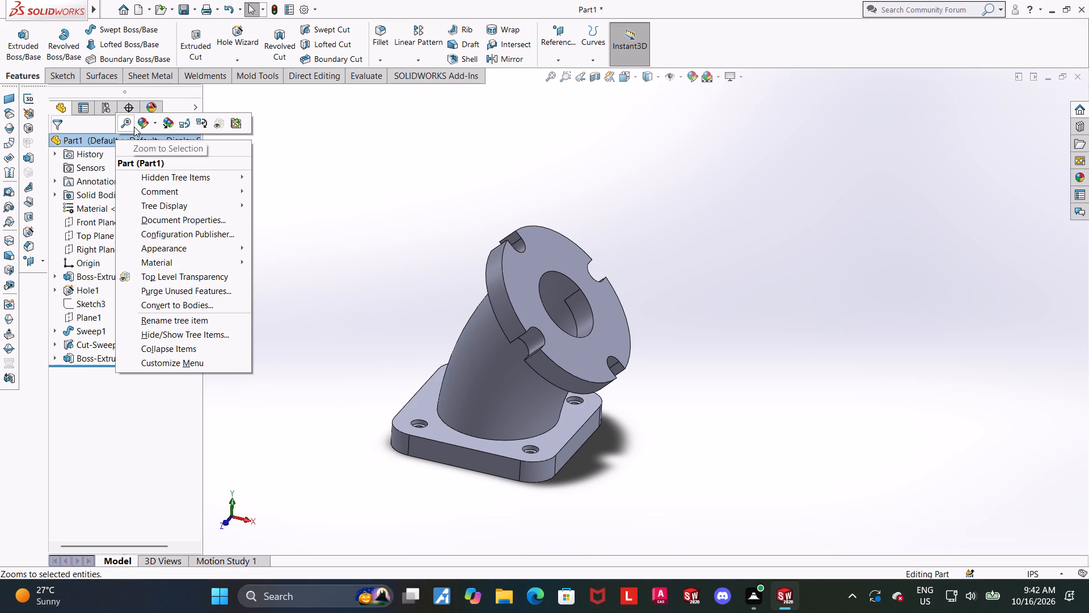
click(140, 125)
click(199, 149)
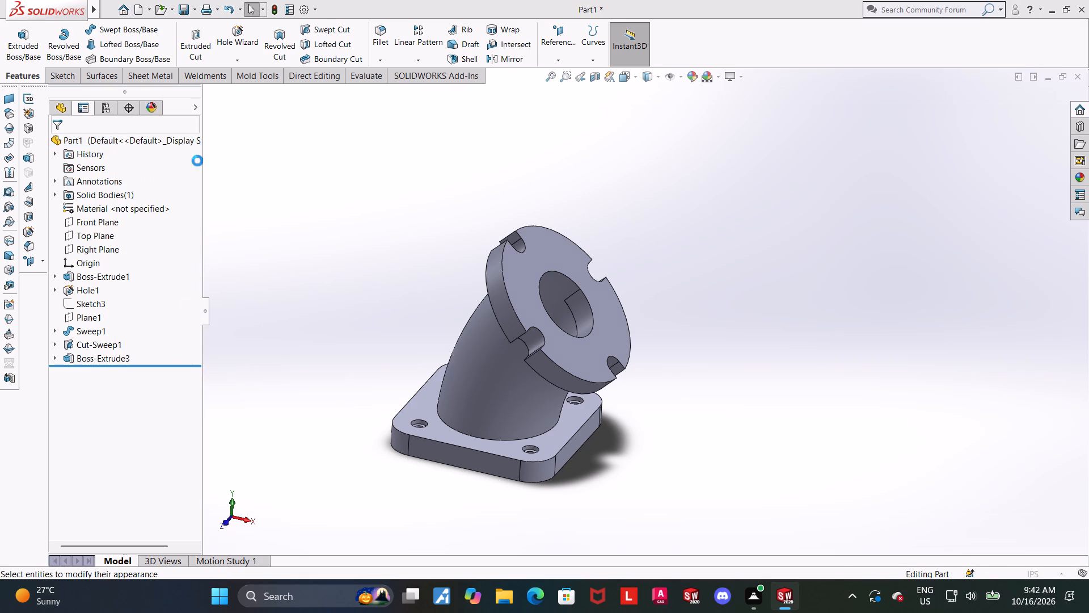
click(107, 423)
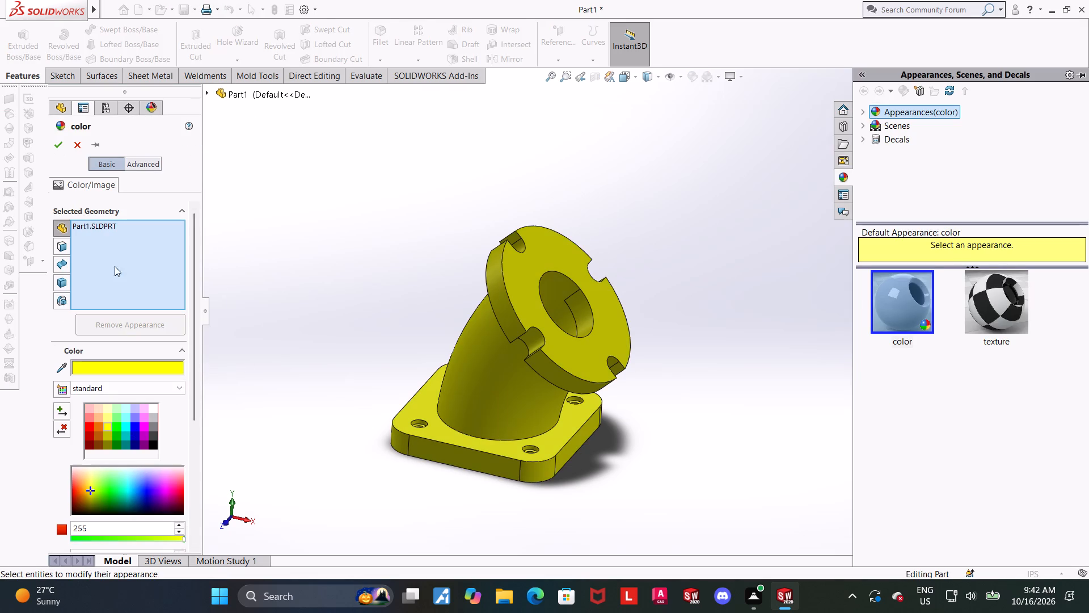
click(64, 147)
click(332, 221)
Inspect the coloured part from the side, above and below.
middle_drag(320, 219, 292, 201)
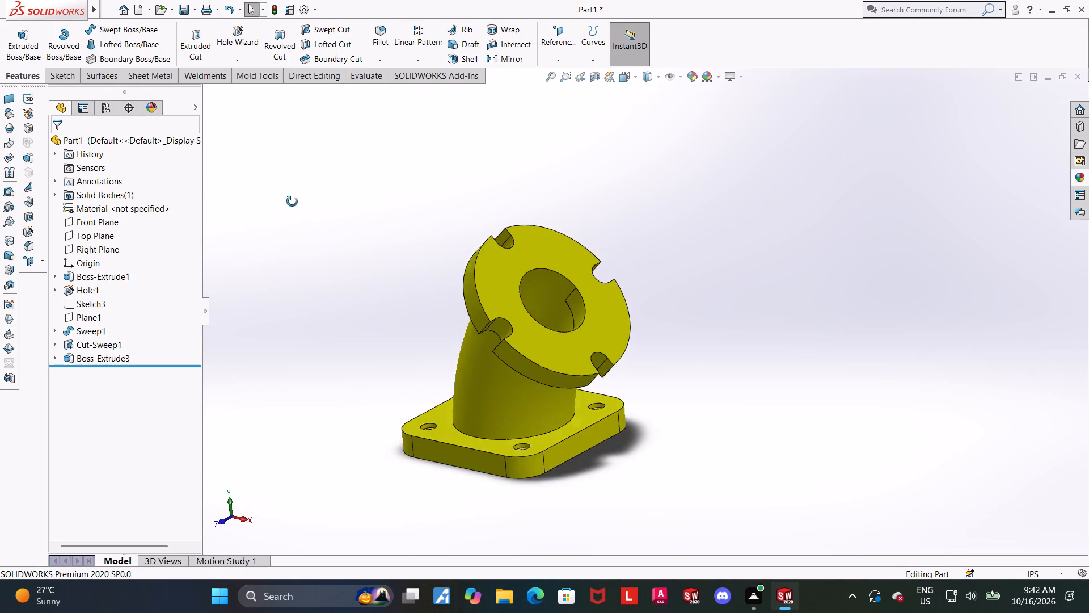
middle_drag(292, 201, 312, 249)
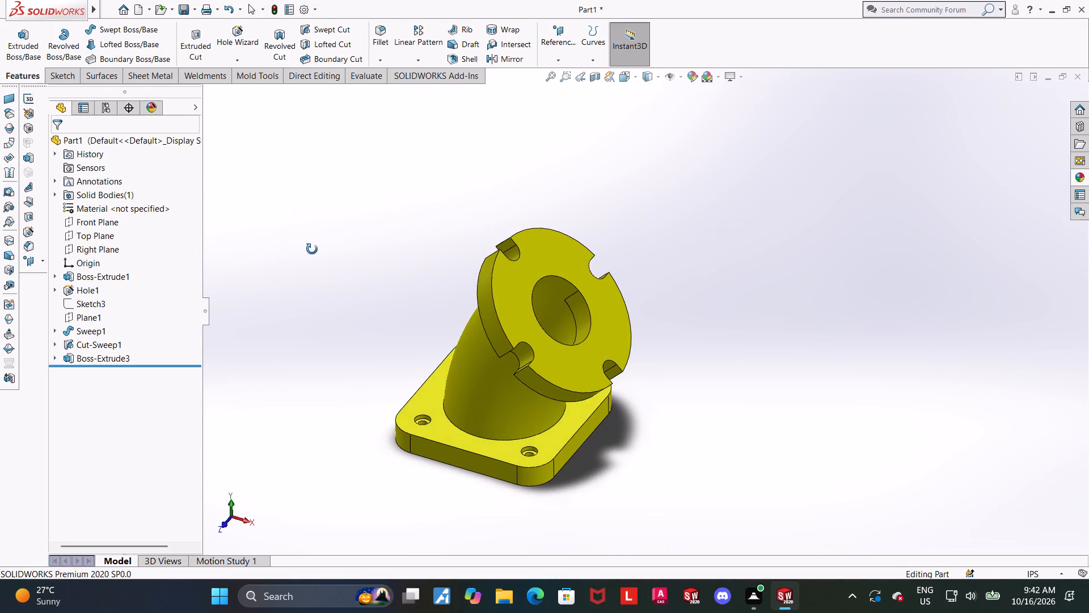
middle_drag(312, 249, 345, 171)
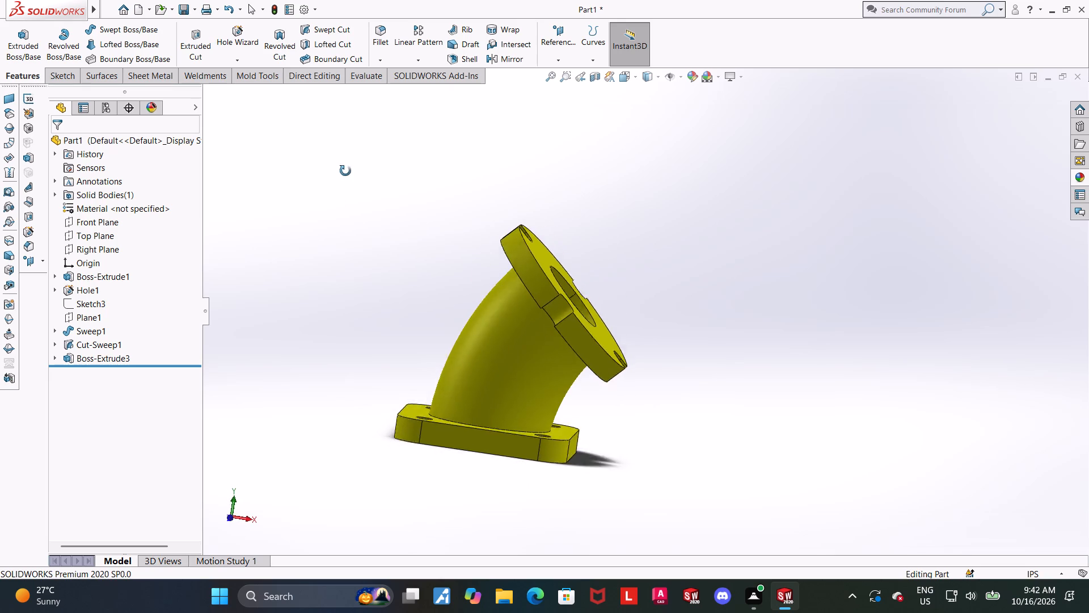
middle_drag(345, 171, 309, 386)
scroll(315, 343, up, 1)
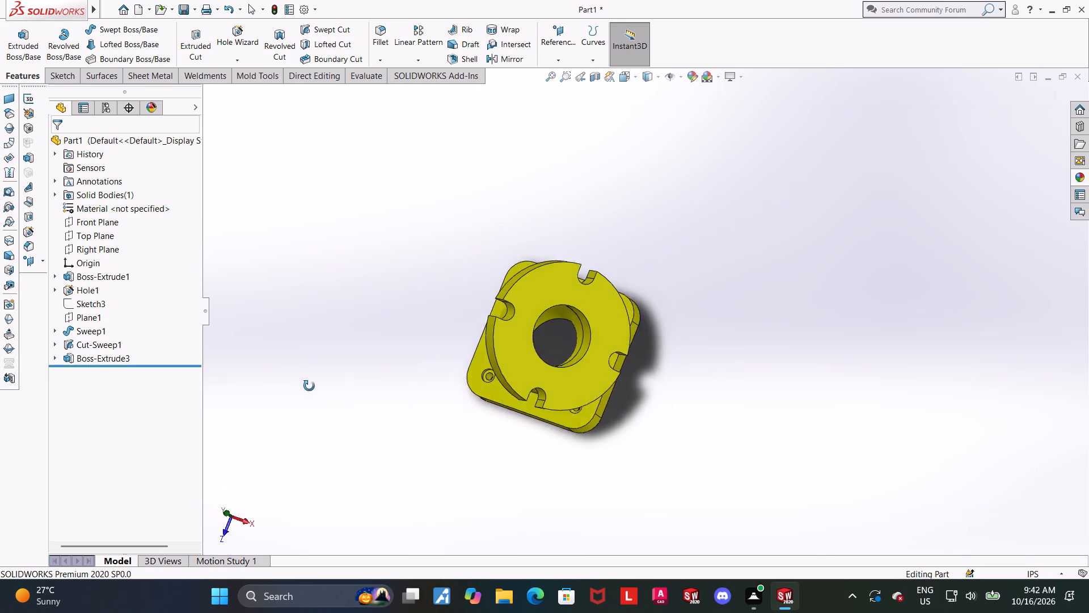
middle_drag(309, 386, 378, 140)
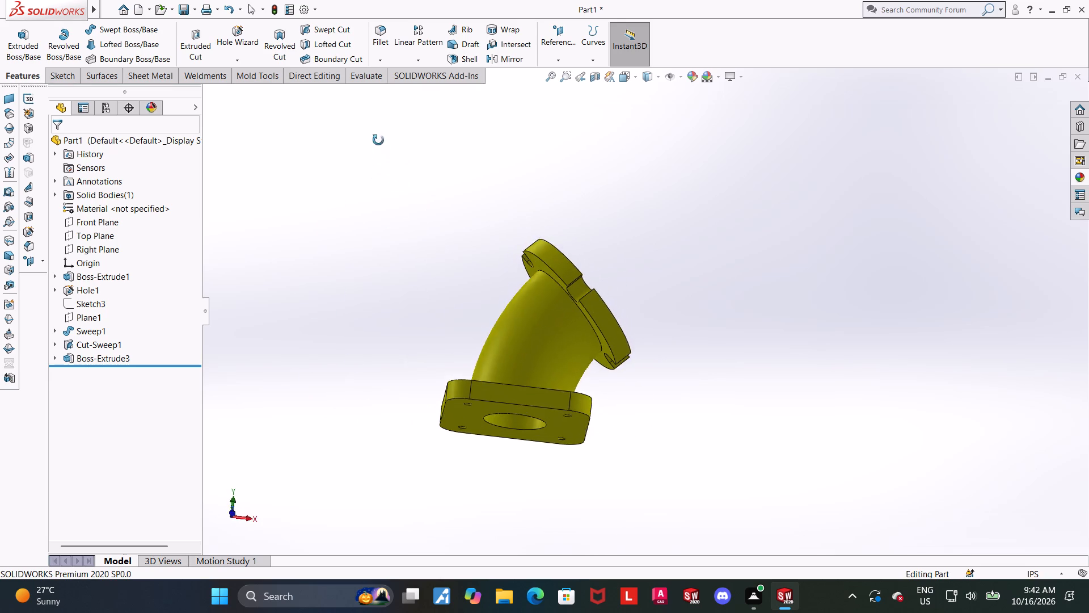
middle_drag(378, 140, 328, 195)
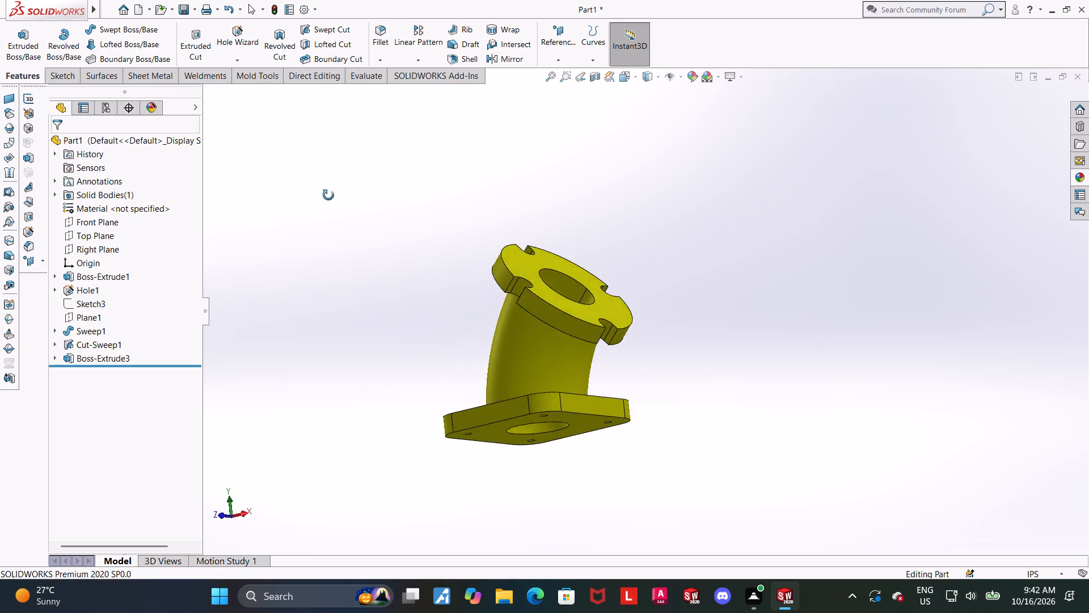
middle_drag(328, 195, 357, 236)
Apply a cyan colour appearance to the two inner faces of the flange and tube bore.
scroll(621, 351, down, 3)
middle_drag(614, 354, 620, 362)
middle_drag(621, 362, 600, 389)
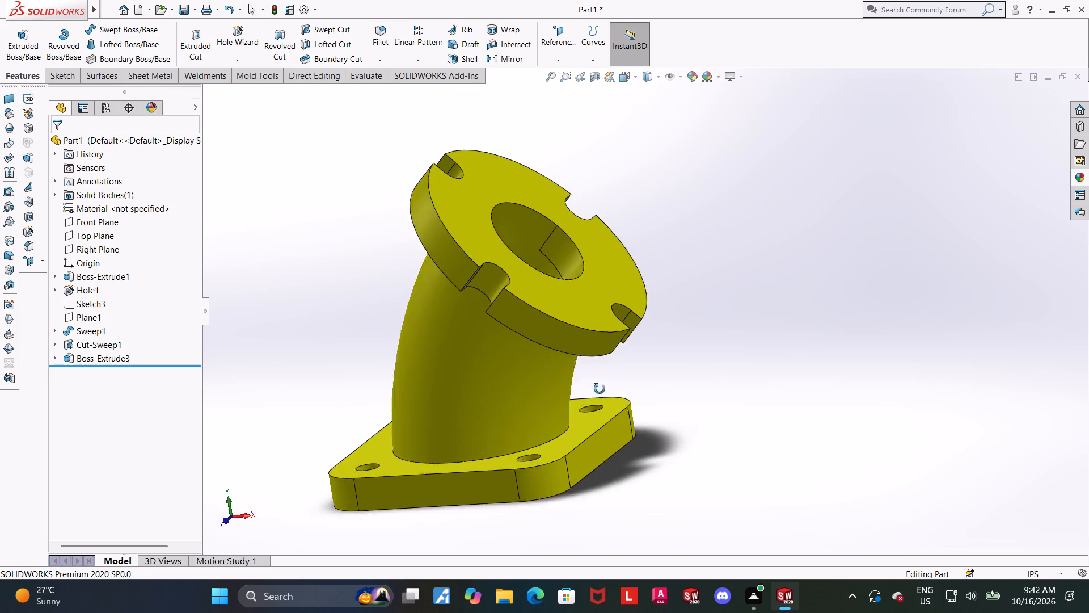
middle_drag(600, 389, 585, 417)
click(509, 235)
ctrl+click(550, 247)
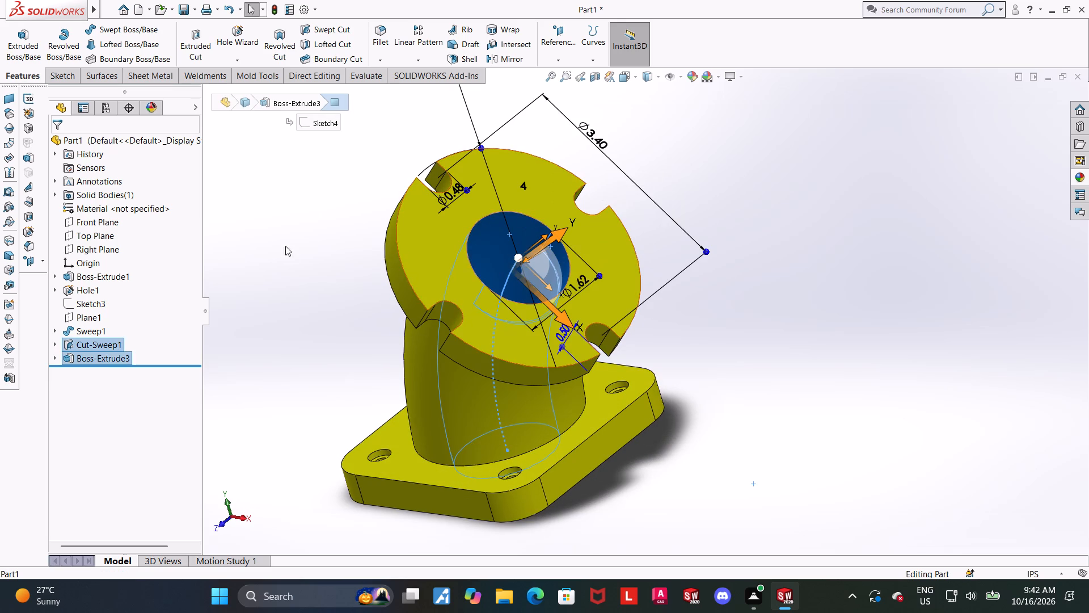
right_click(243, 316)
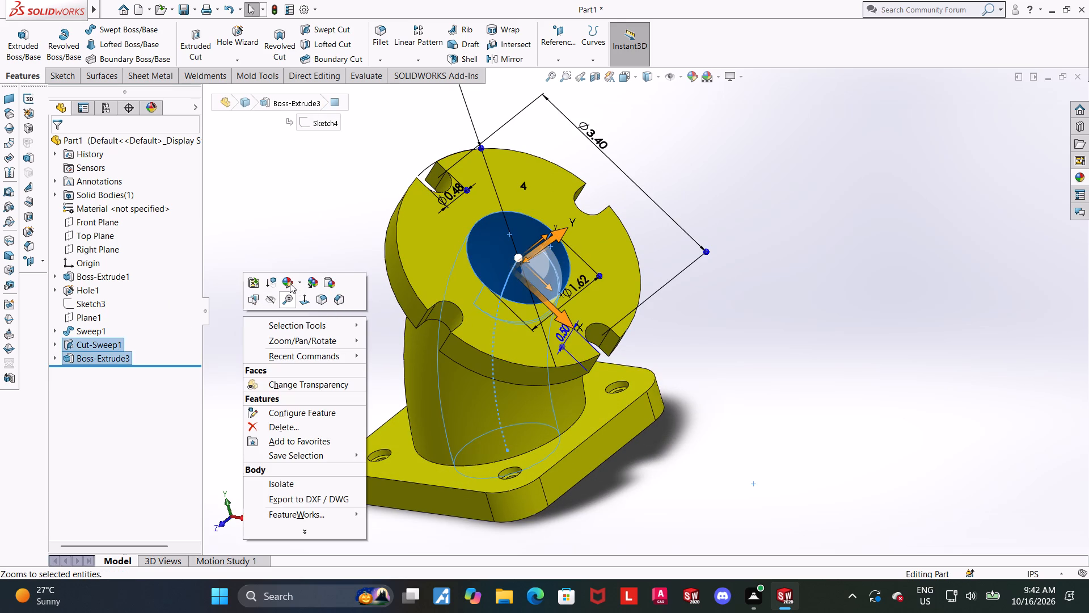
click(290, 283)
click(311, 312)
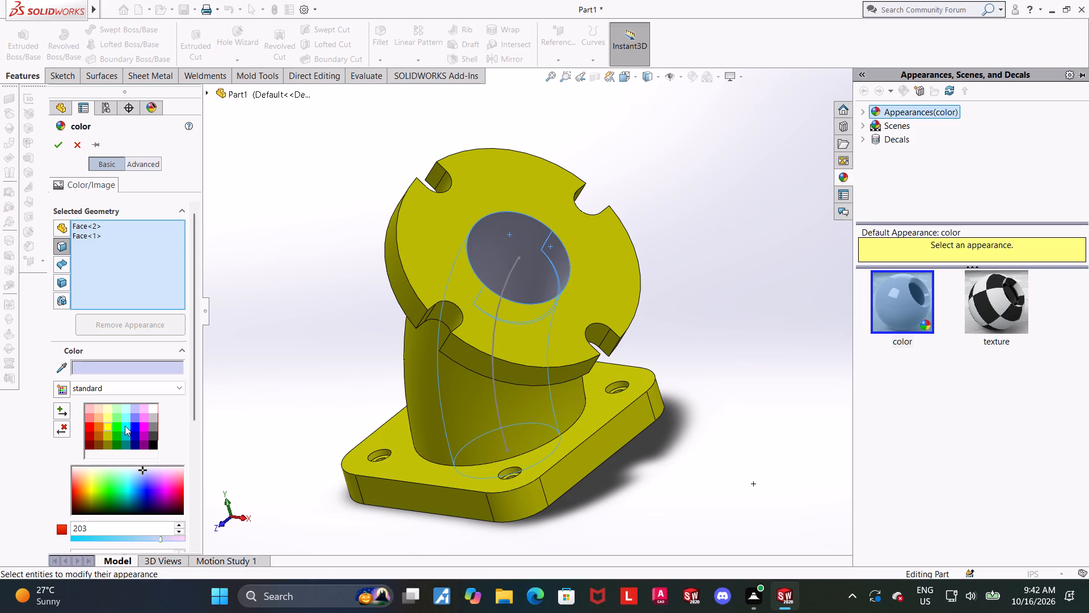
click(125, 426)
click(56, 145)
click(757, 314)
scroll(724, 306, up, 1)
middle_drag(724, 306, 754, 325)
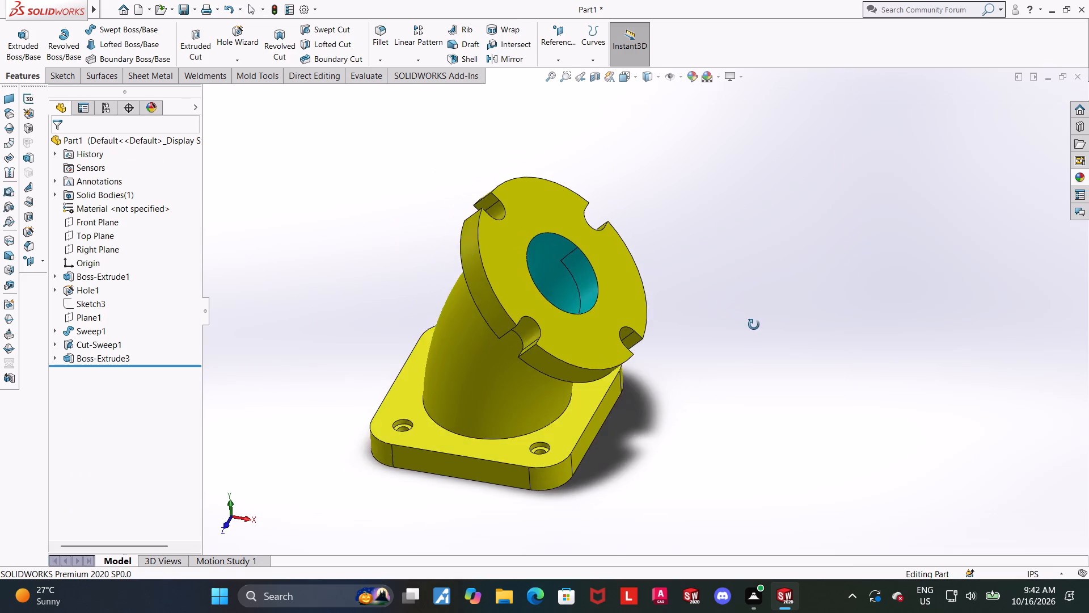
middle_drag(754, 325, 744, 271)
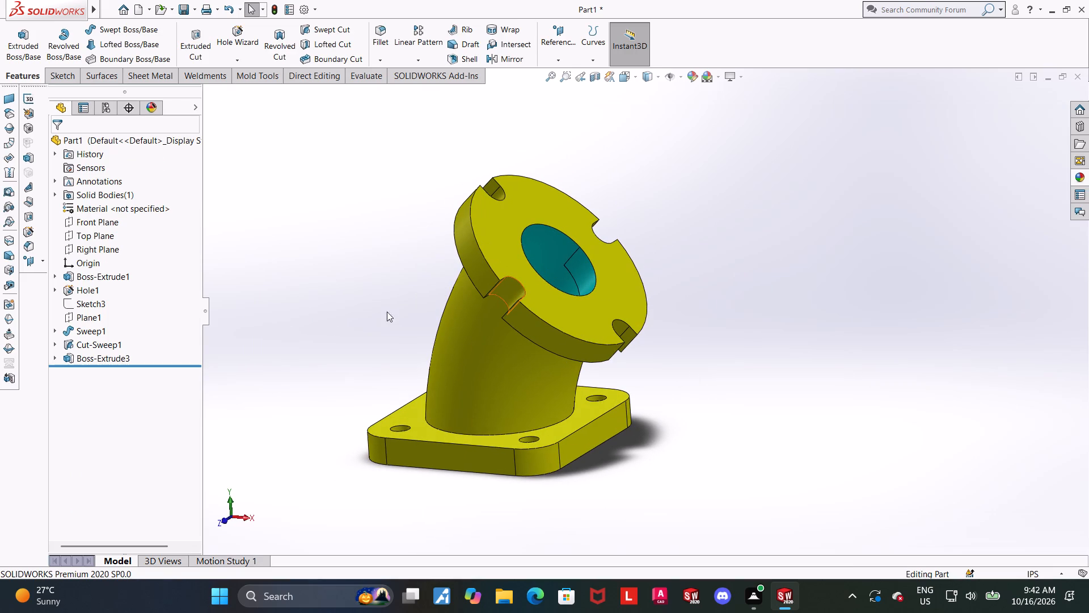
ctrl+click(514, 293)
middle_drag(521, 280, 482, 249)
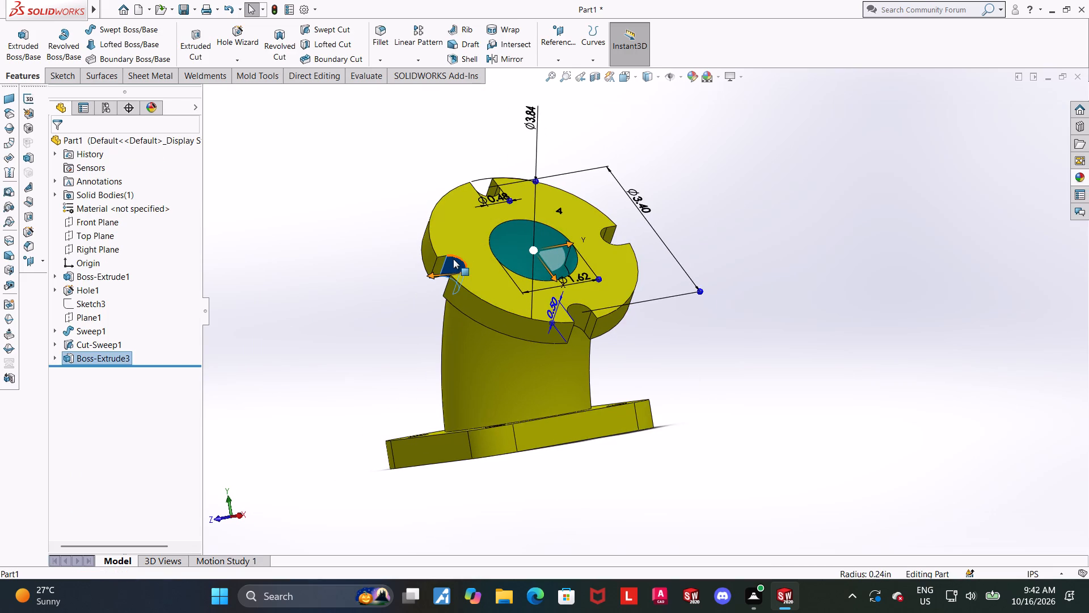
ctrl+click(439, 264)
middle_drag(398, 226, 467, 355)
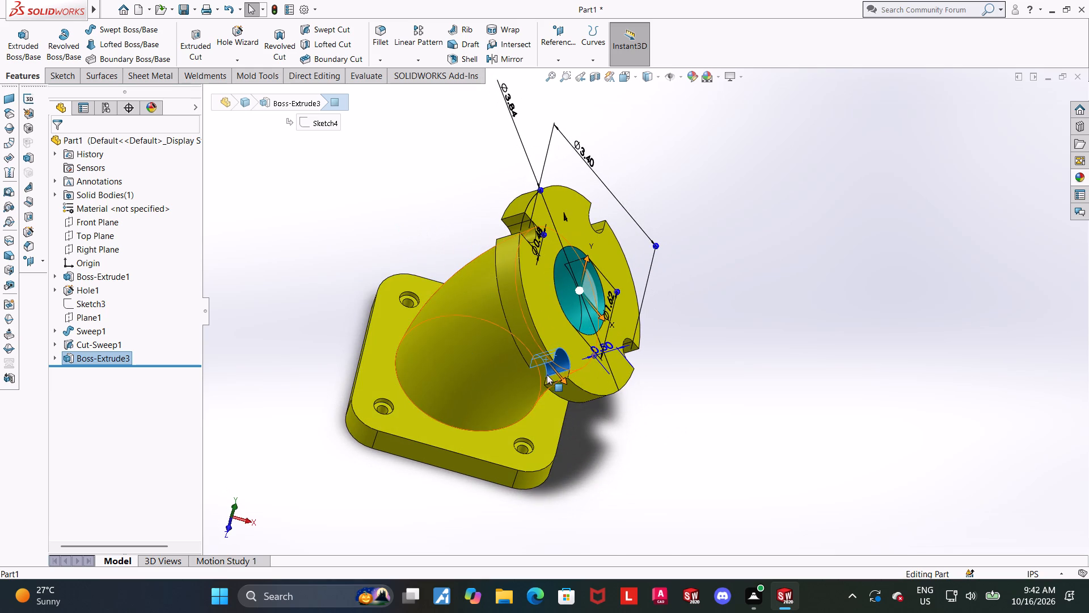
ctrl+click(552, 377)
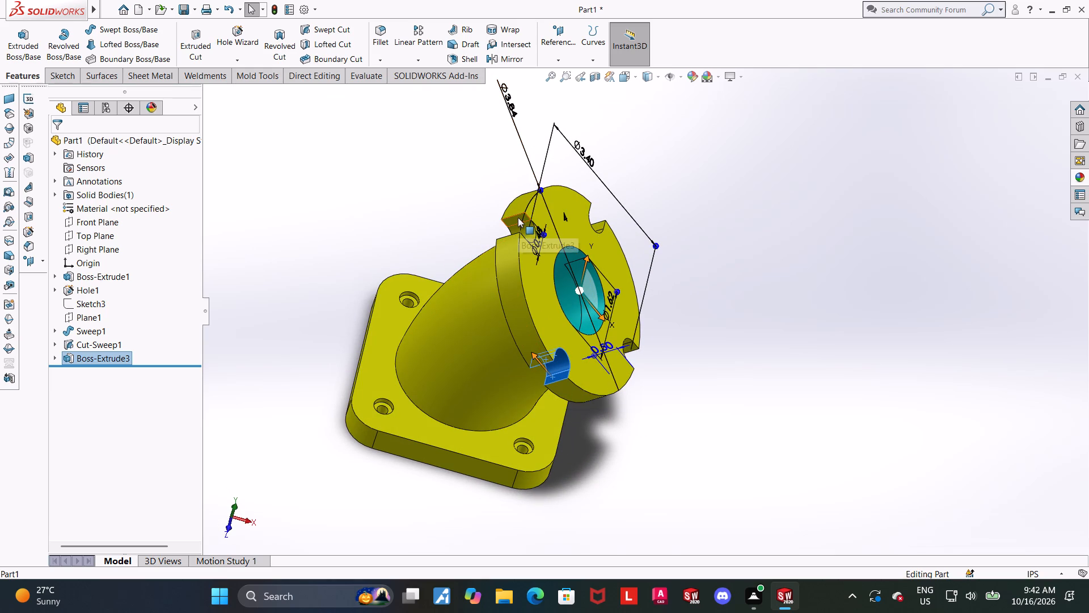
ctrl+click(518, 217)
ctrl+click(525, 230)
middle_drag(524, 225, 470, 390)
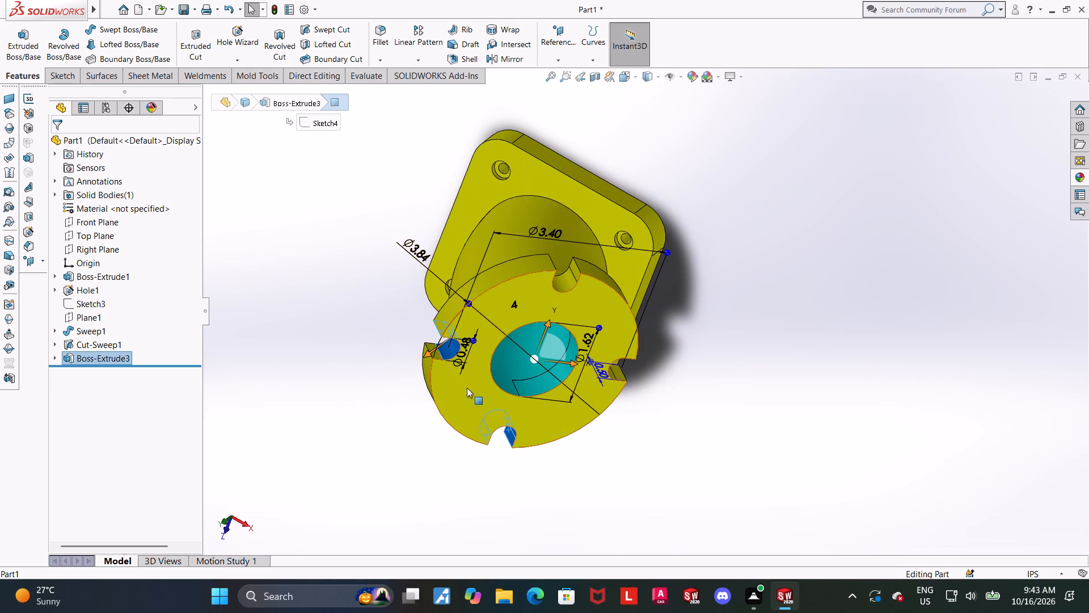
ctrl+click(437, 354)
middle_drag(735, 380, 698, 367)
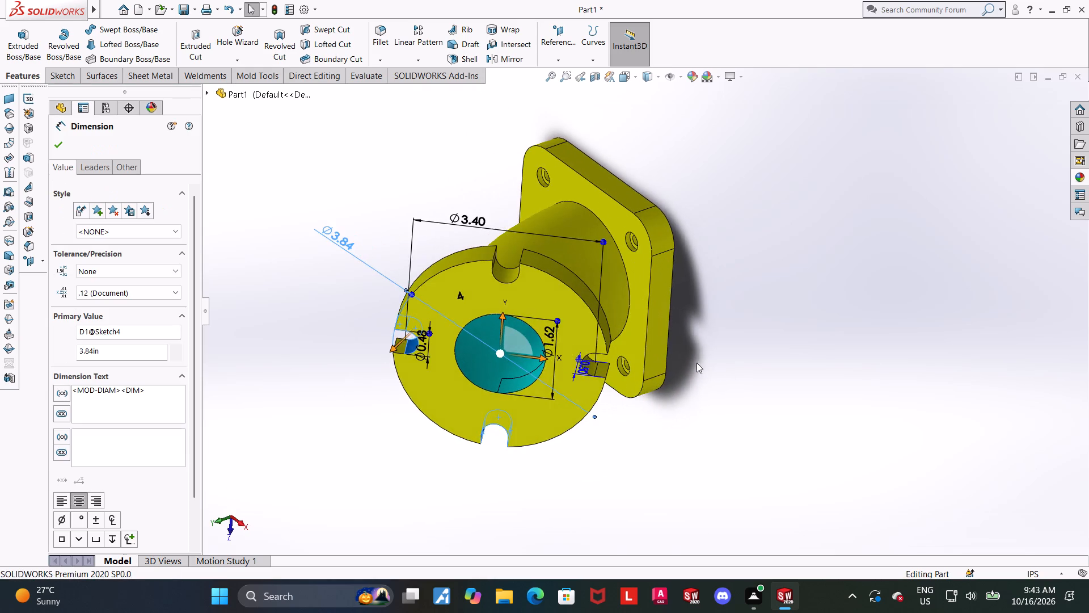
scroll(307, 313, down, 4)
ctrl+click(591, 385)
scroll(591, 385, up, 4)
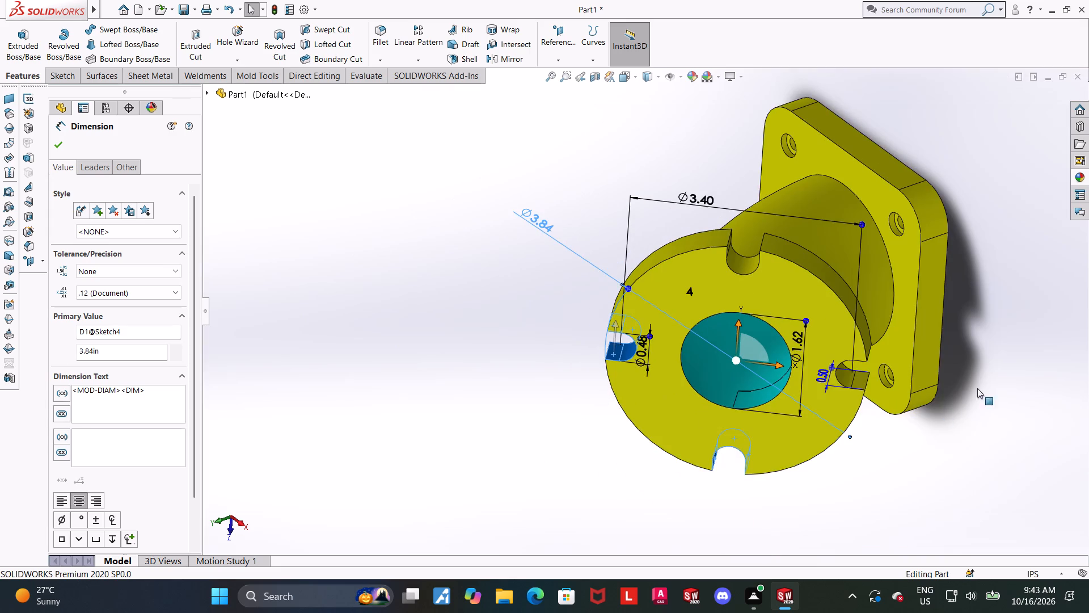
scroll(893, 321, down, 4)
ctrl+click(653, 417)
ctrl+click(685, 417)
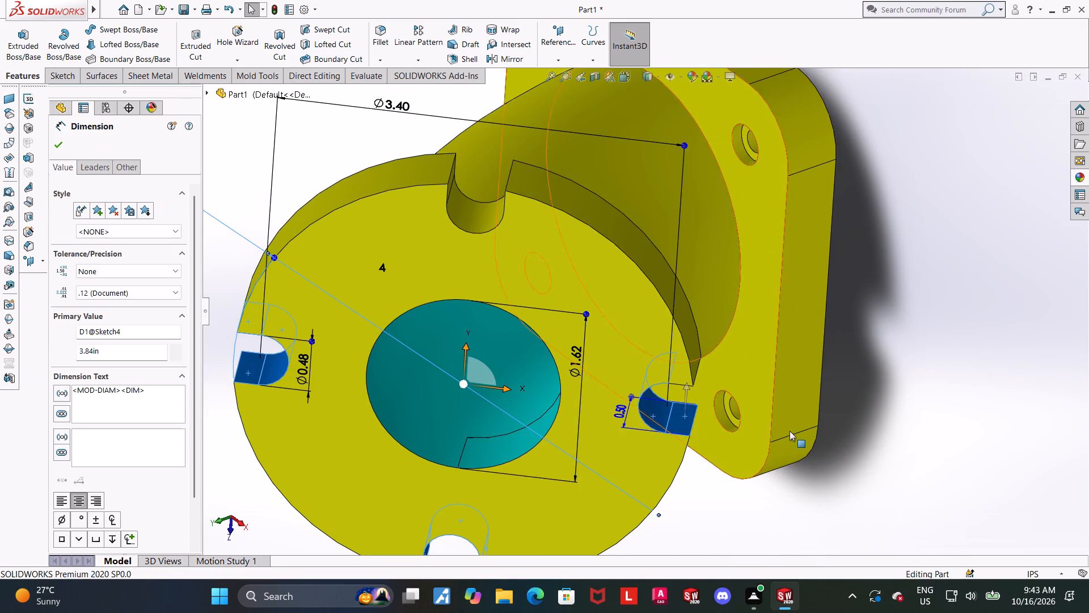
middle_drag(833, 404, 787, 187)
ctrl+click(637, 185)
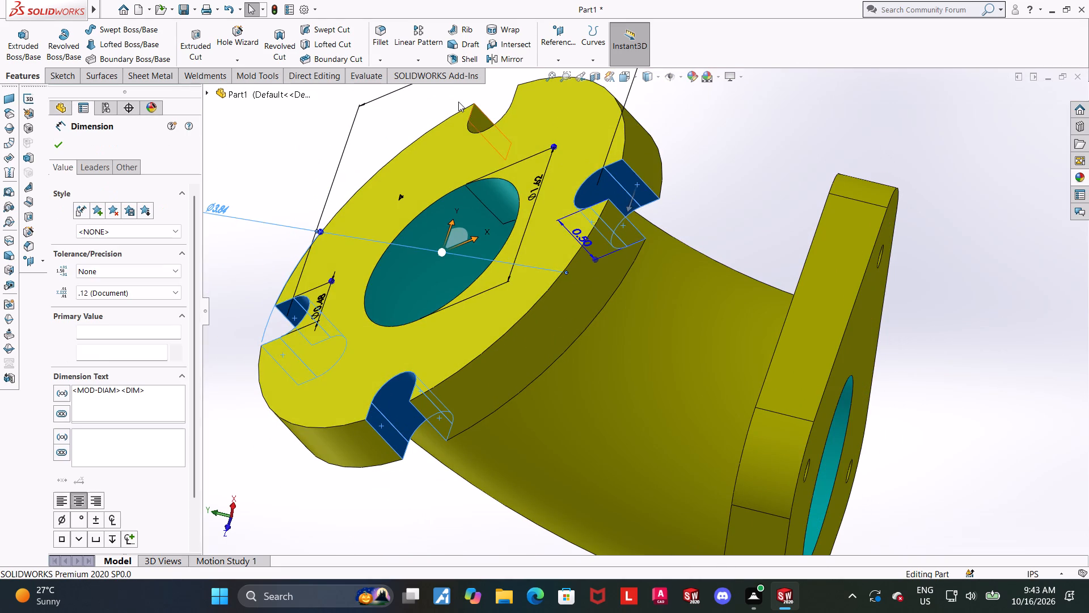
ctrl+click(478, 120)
Apply a cyan colour appearance to the curved and flat inner faces of all four notches in the circular flange.
scroll(477, 107, up, 3)
middle_drag(484, 103, 611, 325)
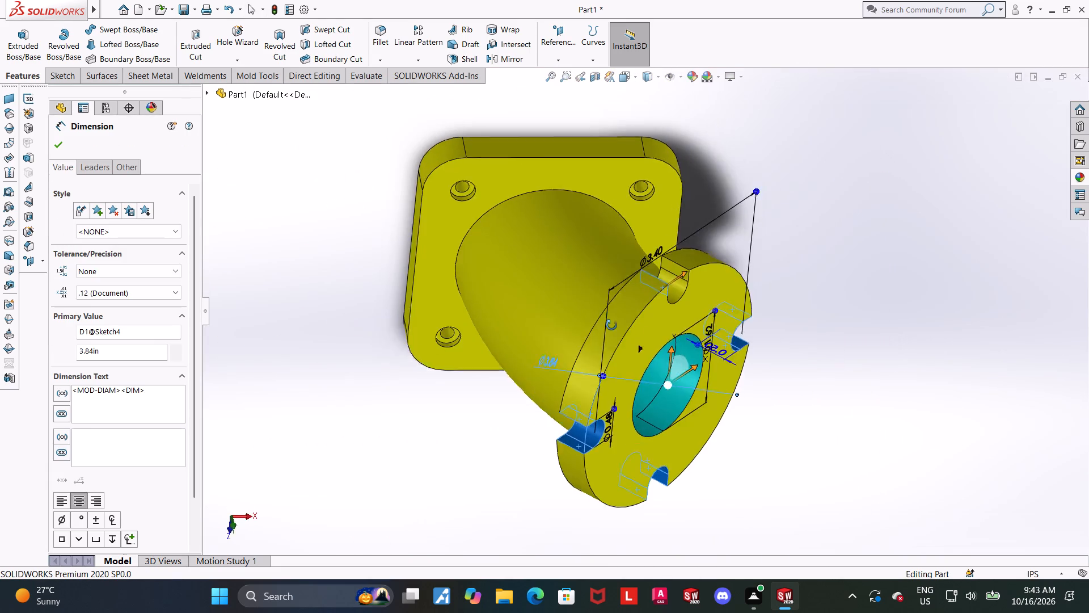
middle_drag(611, 325, 586, 361)
scroll(655, 336, down, 4)
click(605, 303)
middle_drag(613, 287, 620, 245)
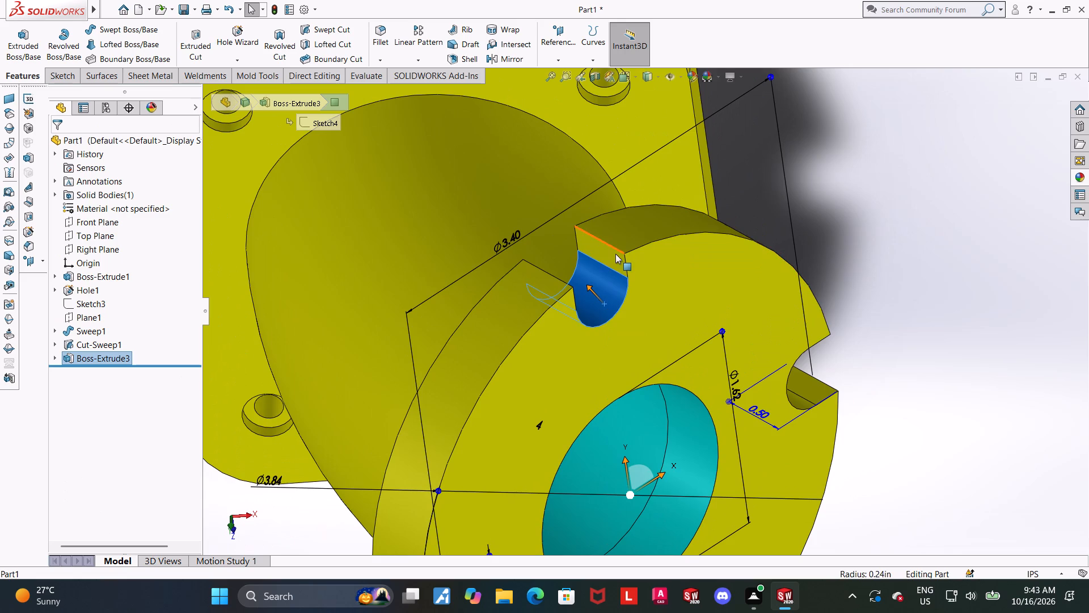
ctrl+click(615, 259)
ctrl+scroll(618, 277, up, 4)
middle_drag(631, 286, 544, 290)
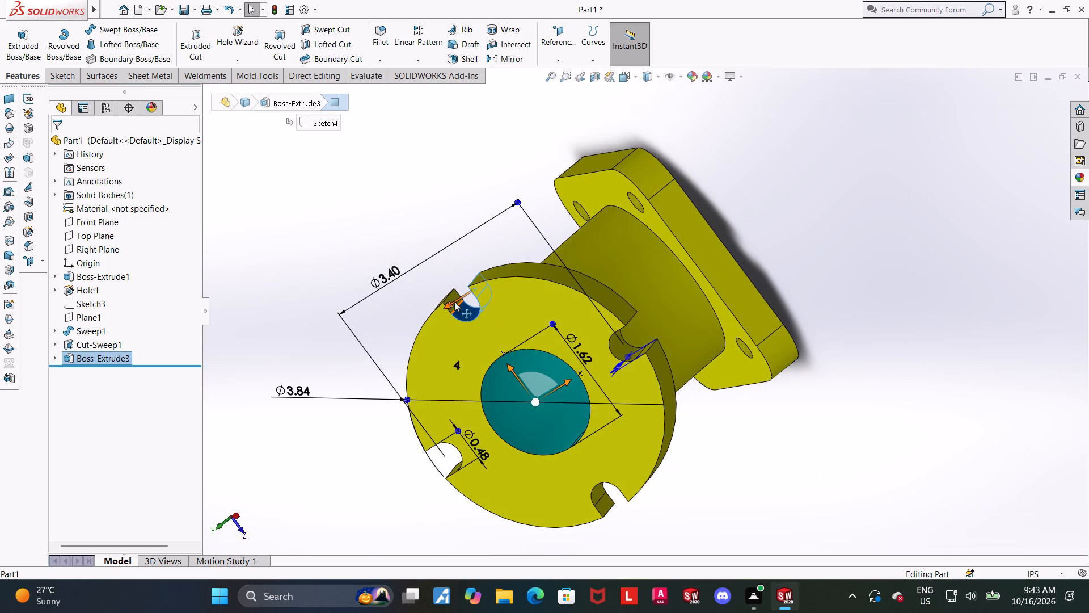
ctrl+click(450, 297)
ctrl+click(616, 342)
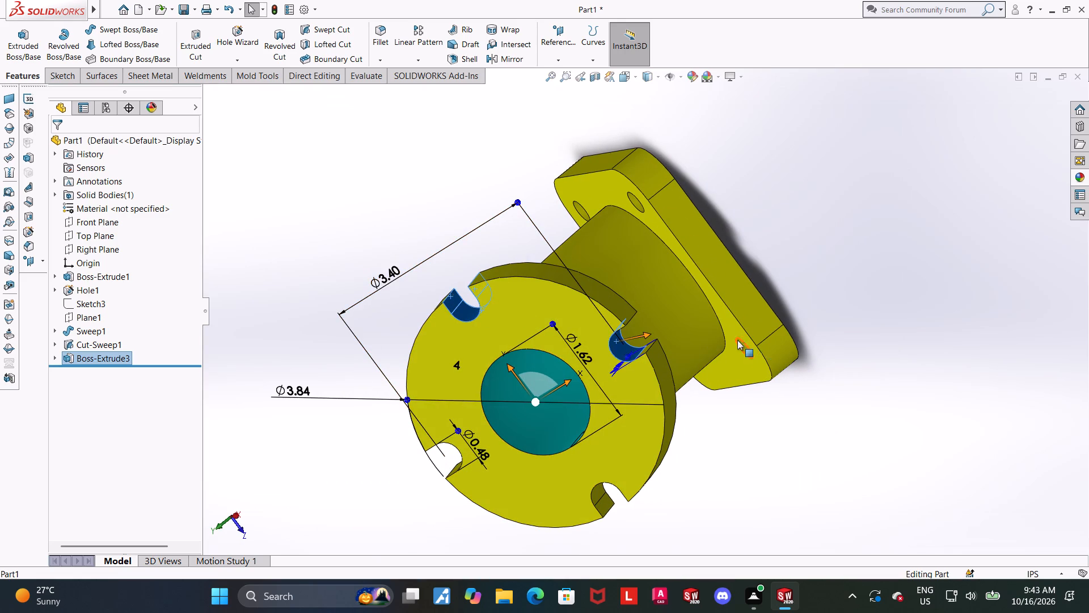
ctrl+middle_drag(743, 345, 685, 239)
middle_drag(699, 263, 657, 108)
scroll(548, 76, down, 3)
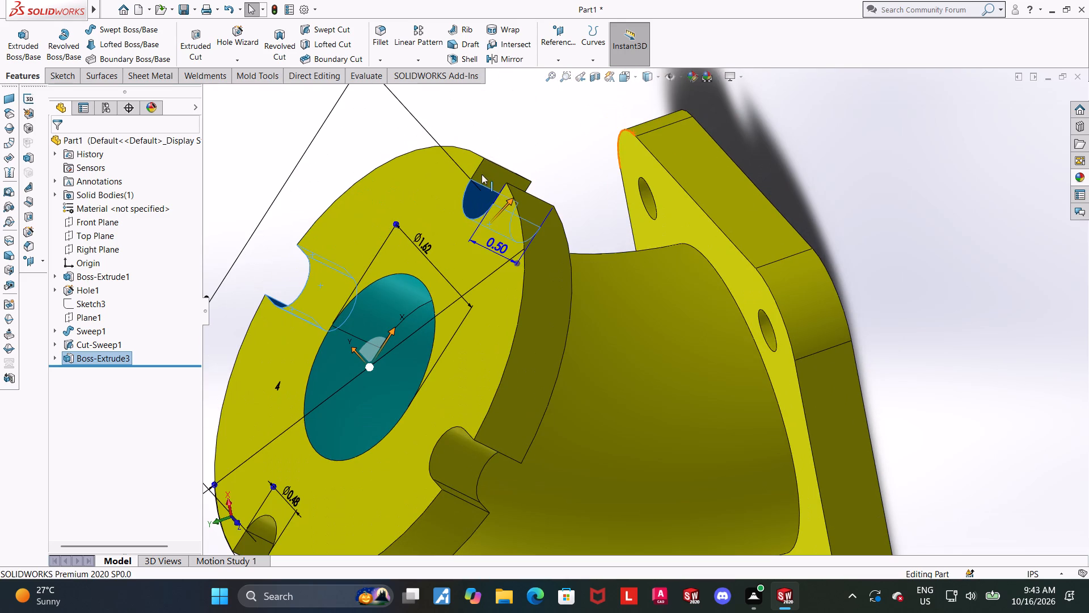
ctrl+click(486, 175)
ctrl+click(472, 455)
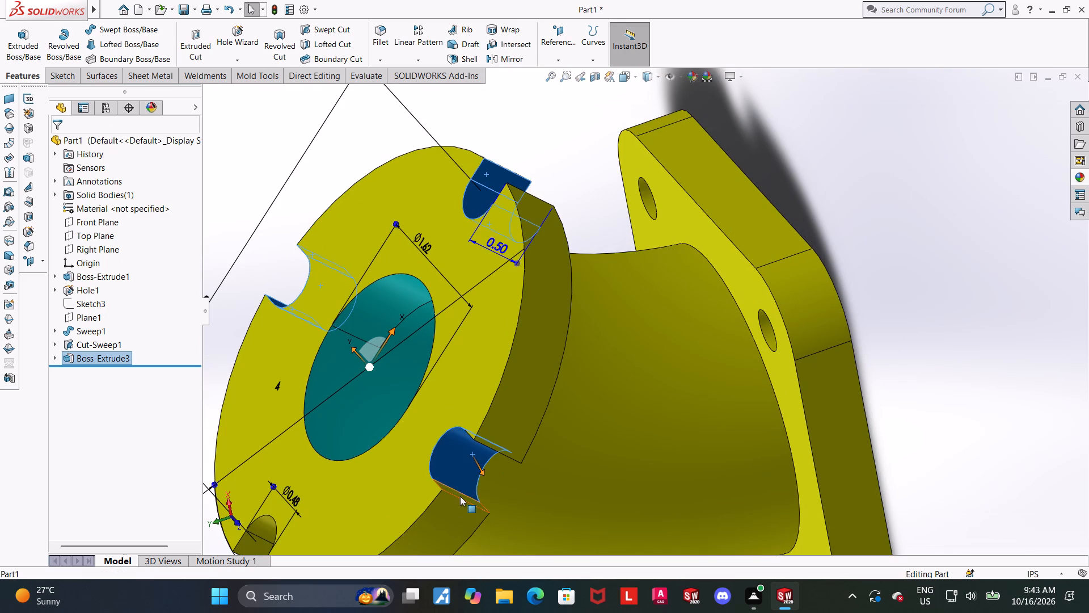
ctrl+click(460, 496)
ctrl+click(256, 527)
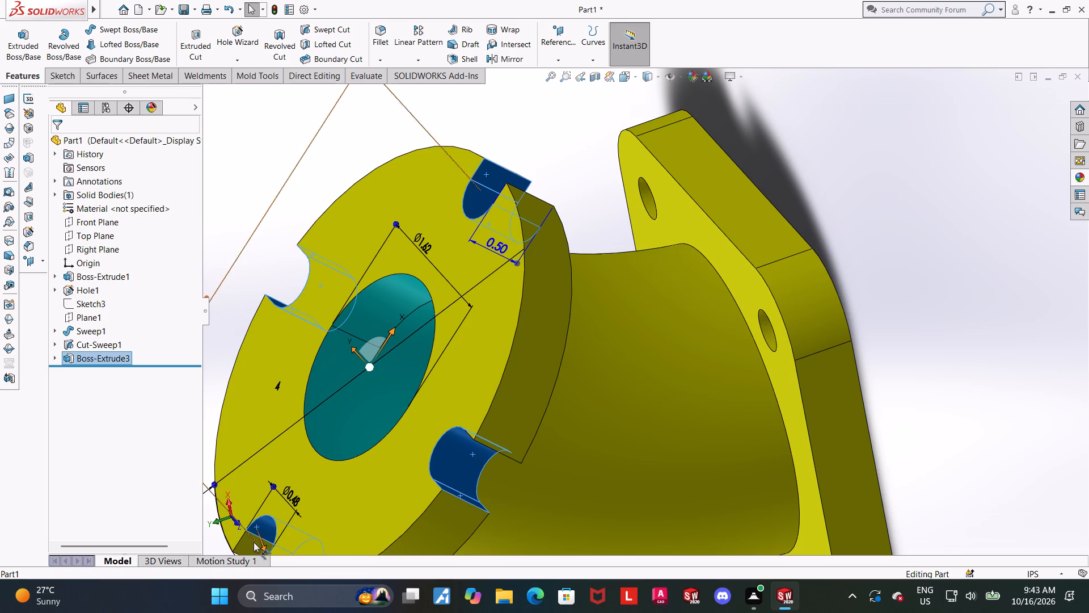
ctrl+click(251, 547)
middle_drag(509, 193, 598, 334)
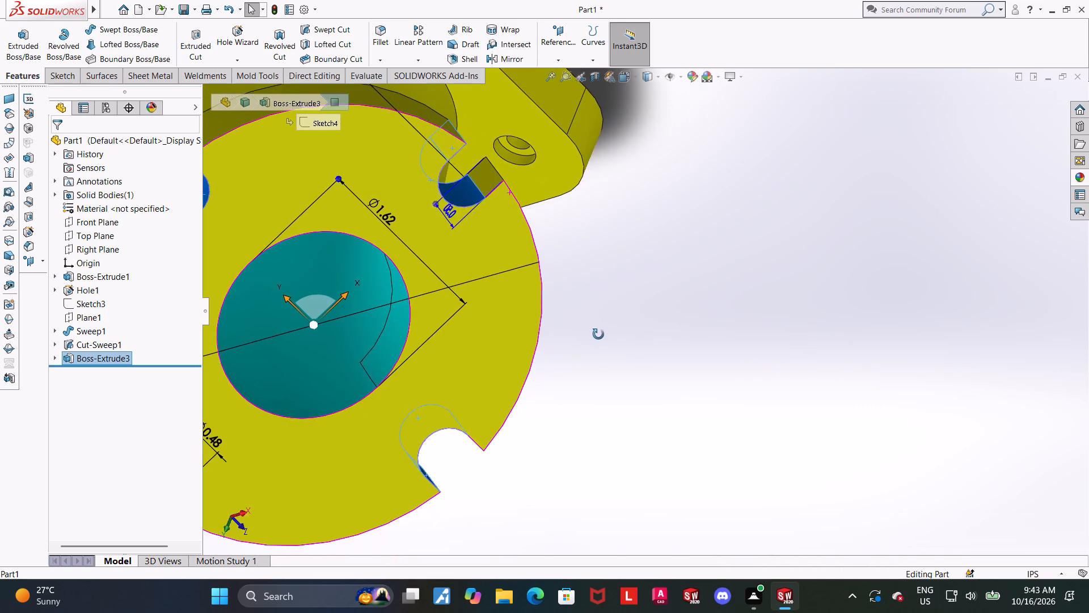
middle_drag(598, 334, 599, 331)
ctrl+click(483, 179)
ctrl+scroll(507, 275, up, 4)
middle_drag(569, 400, 571, 253)
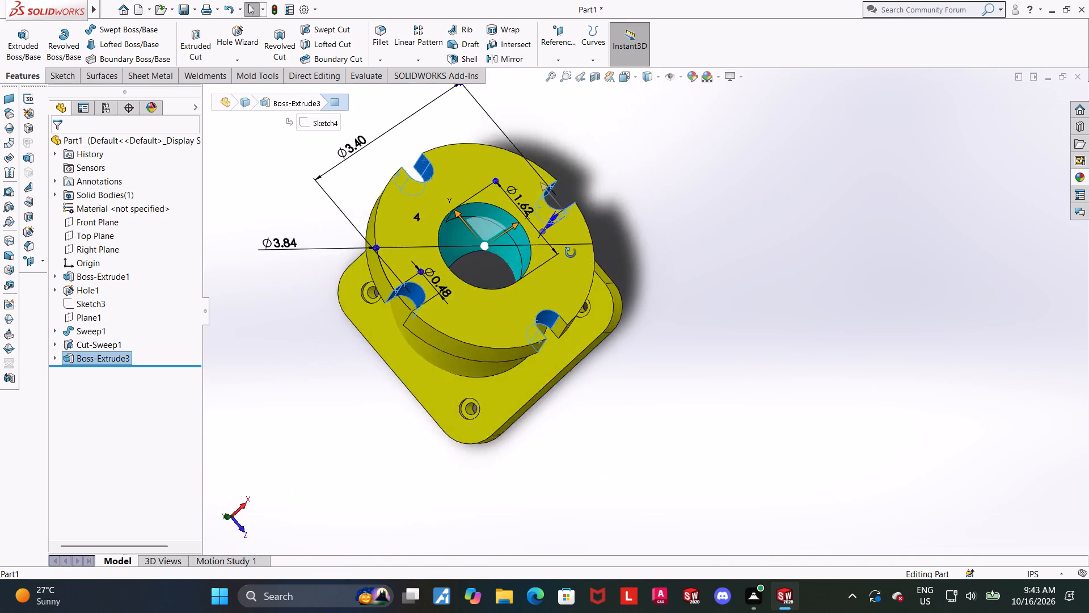
middle_drag(571, 253, 572, 179)
ctrl+click(561, 281)
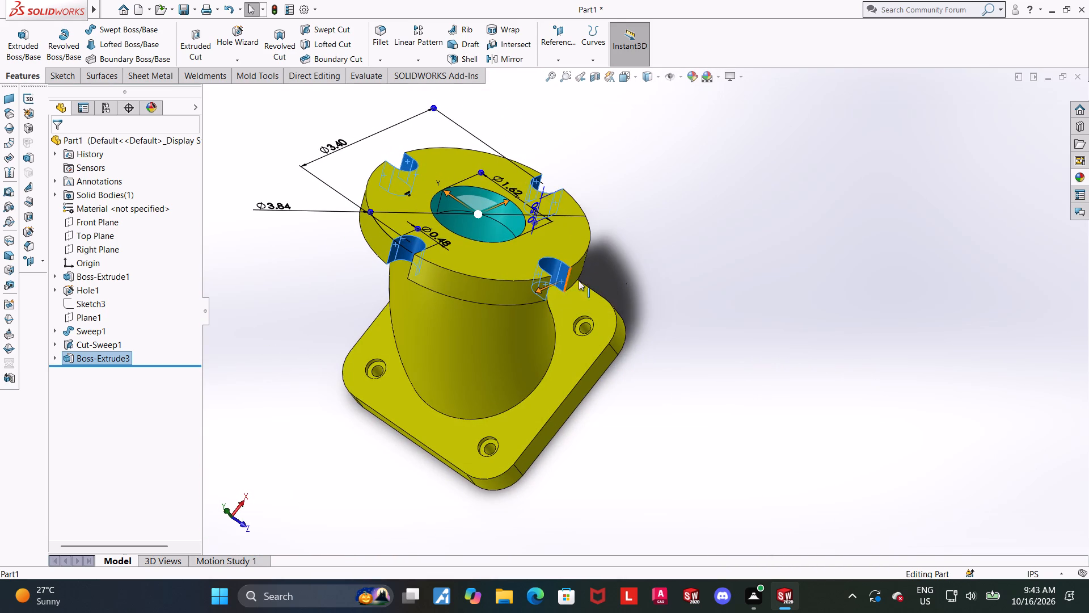
middle_drag(679, 234, 617, 254)
middle_drag(682, 217, 596, 245)
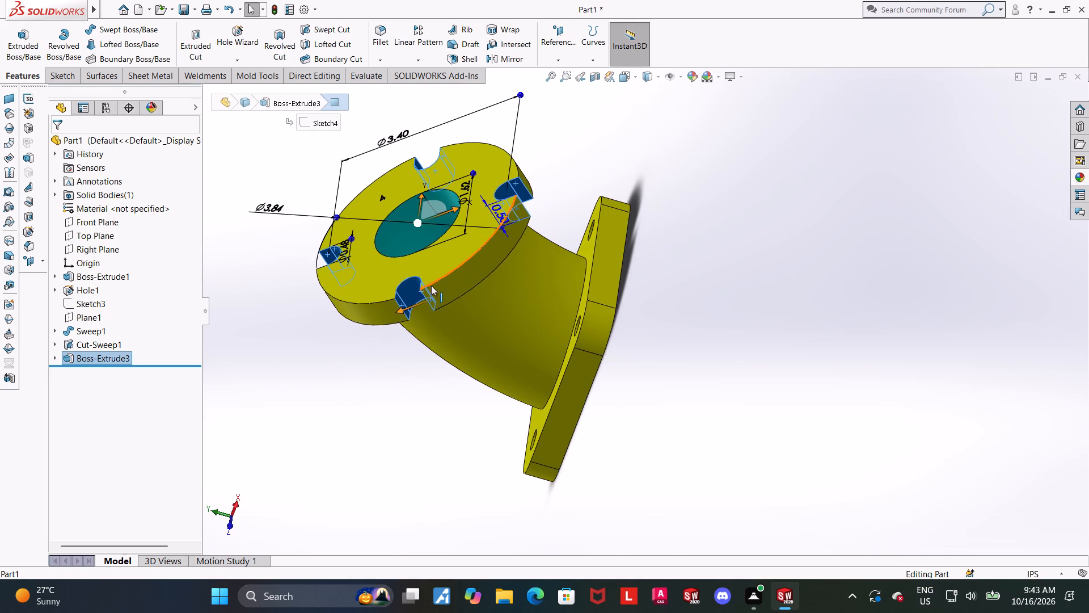
scroll(422, 279, down, 5)
middle_drag(443, 285, 500, 355)
scroll(508, 381, up, 3)
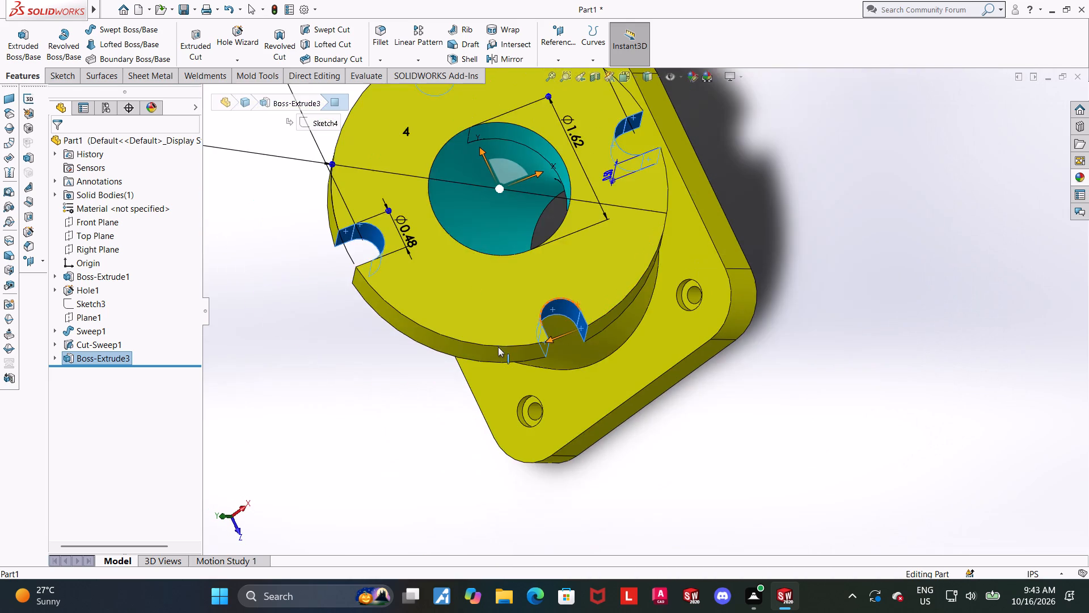
scroll(498, 347, up, 1)
scroll(509, 120, down, 2)
middle_drag(511, 116, 491, 140)
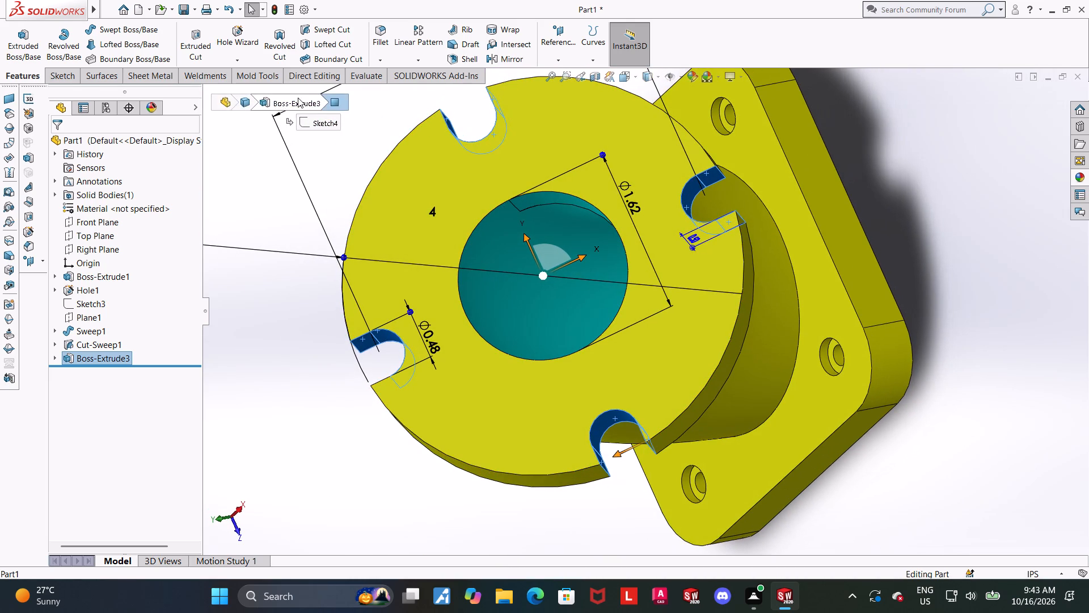
right_click(259, 212)
click(298, 183)
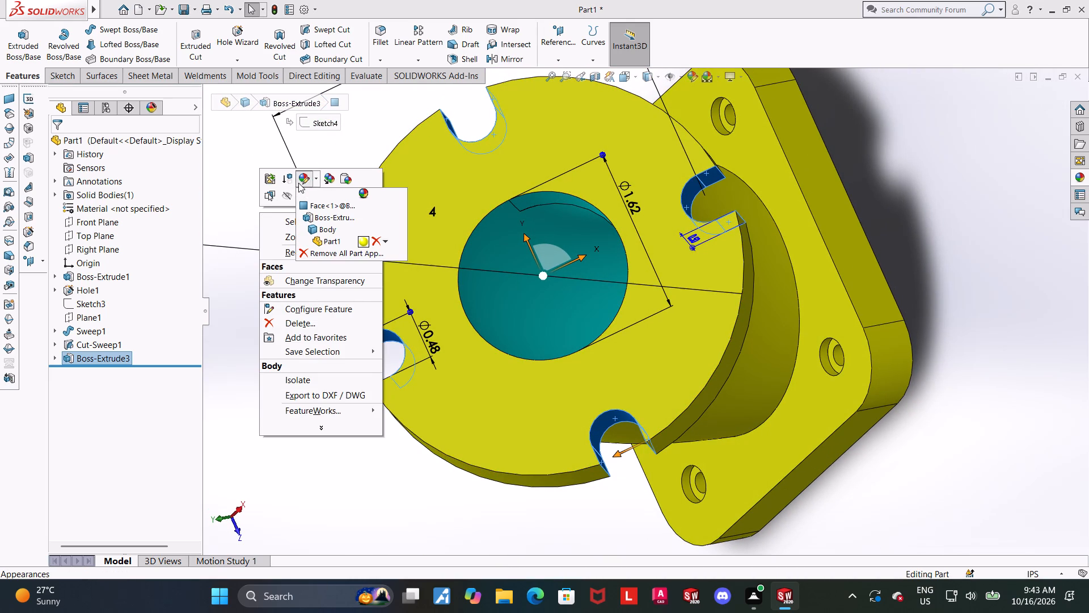
click(301, 179)
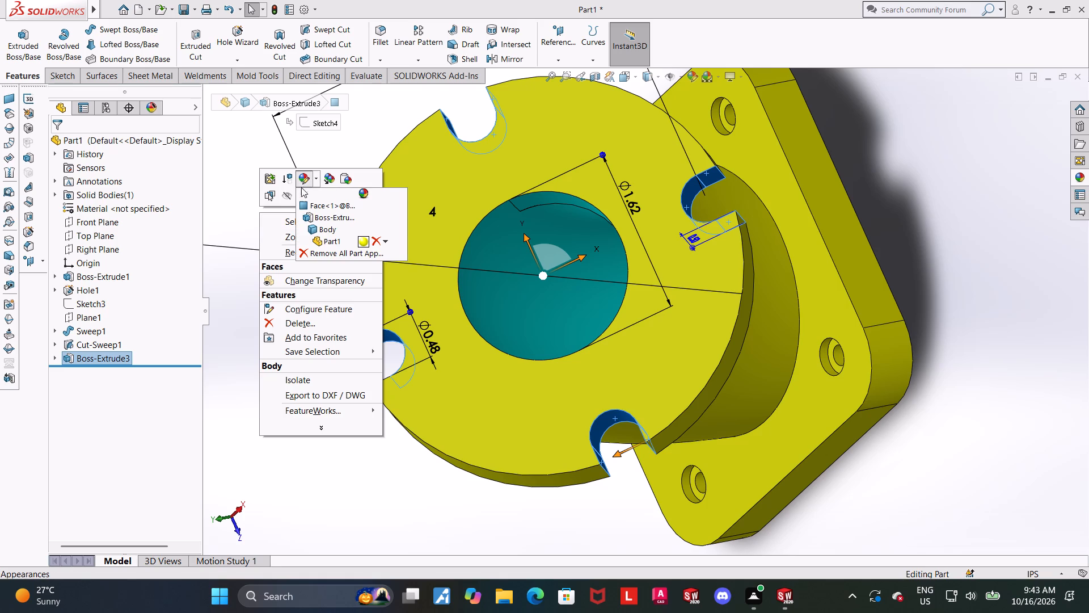
click(332, 202)
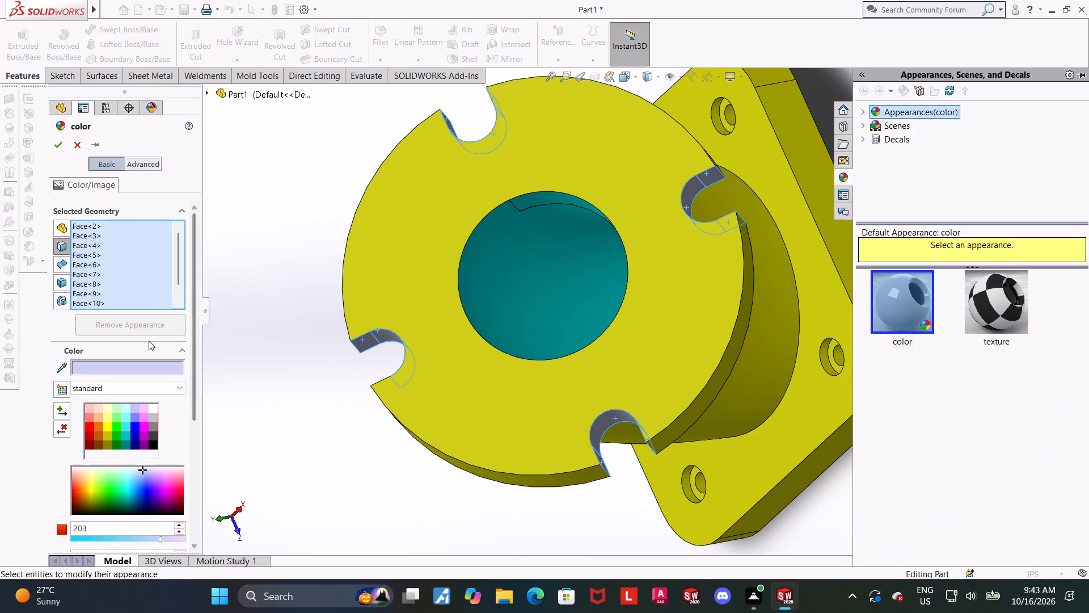
click(125, 426)
click(57, 146)
Inspect the coloured part in isometric and from several other angles, checking the notches, bore and base plate.
scroll(203, 226, up, 4)
middle_drag(316, 238, 365, 336)
click(363, 342)
scroll(453, 362, up, 2)
scroll(698, 370, down, 2)
middle_drag(698, 370, 708, 336)
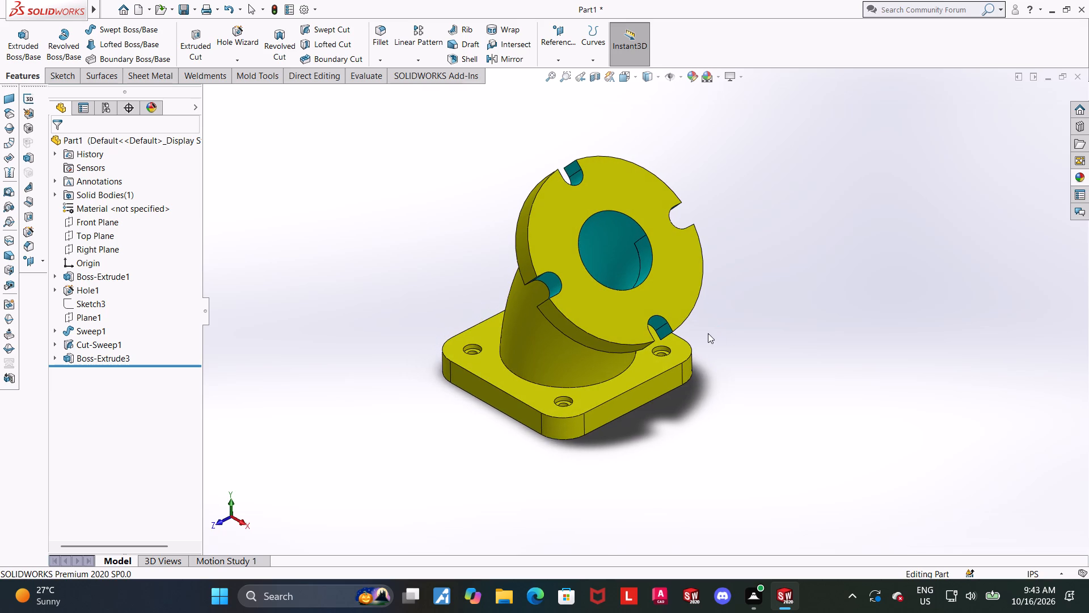
key(ctrl+7)
scroll(742, 373, up, 1)
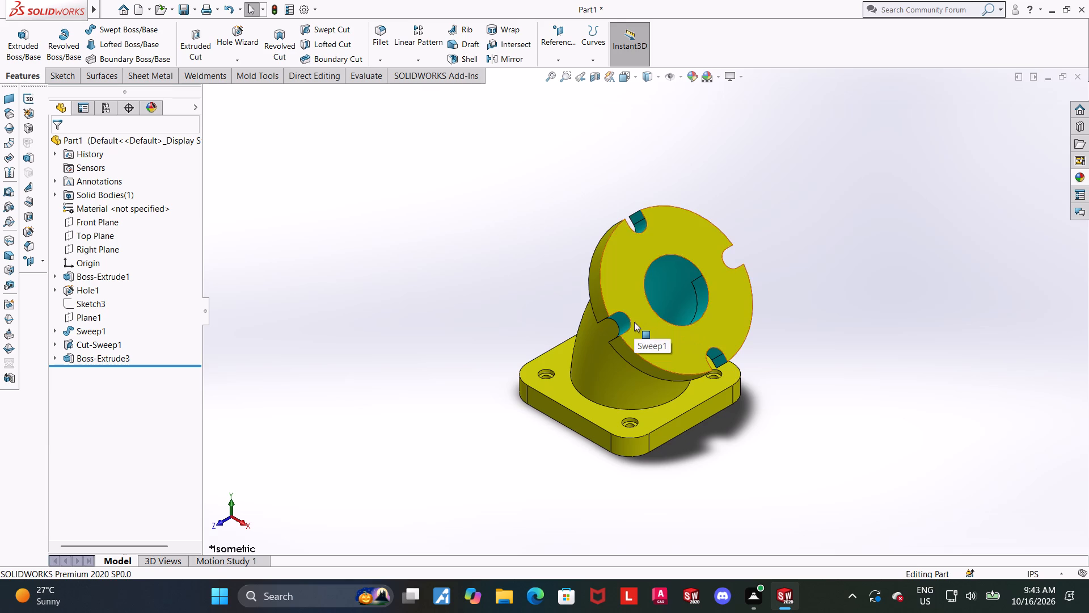
scroll(681, 312, up, 1)
middle_drag(724, 333, 760, 300)
scroll(726, 327, up, 1)
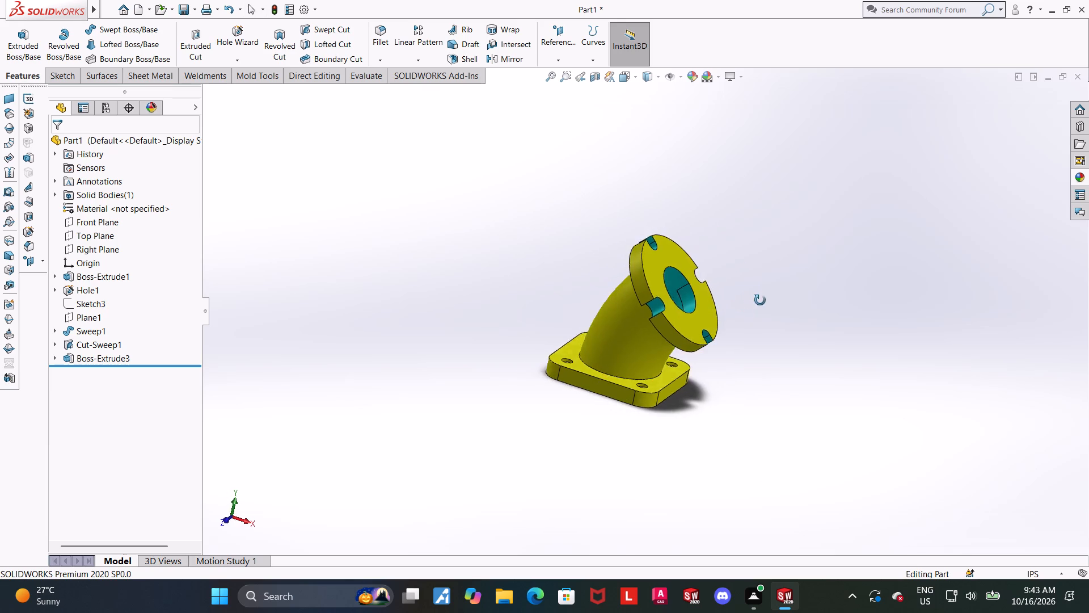
middle_drag(760, 300, 793, 291)
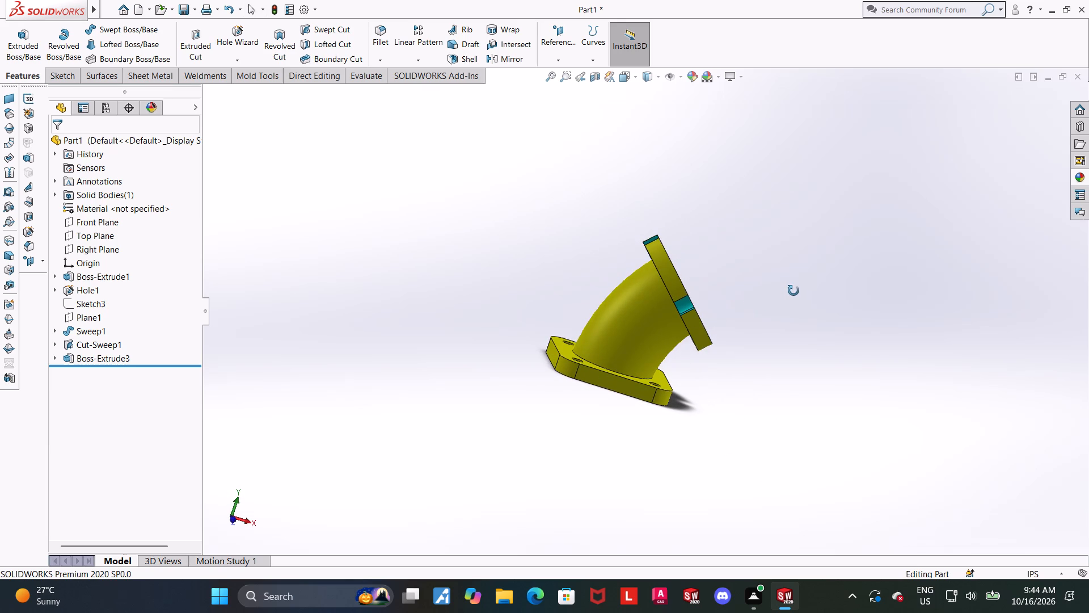
middle_drag(793, 291, 802, 276)
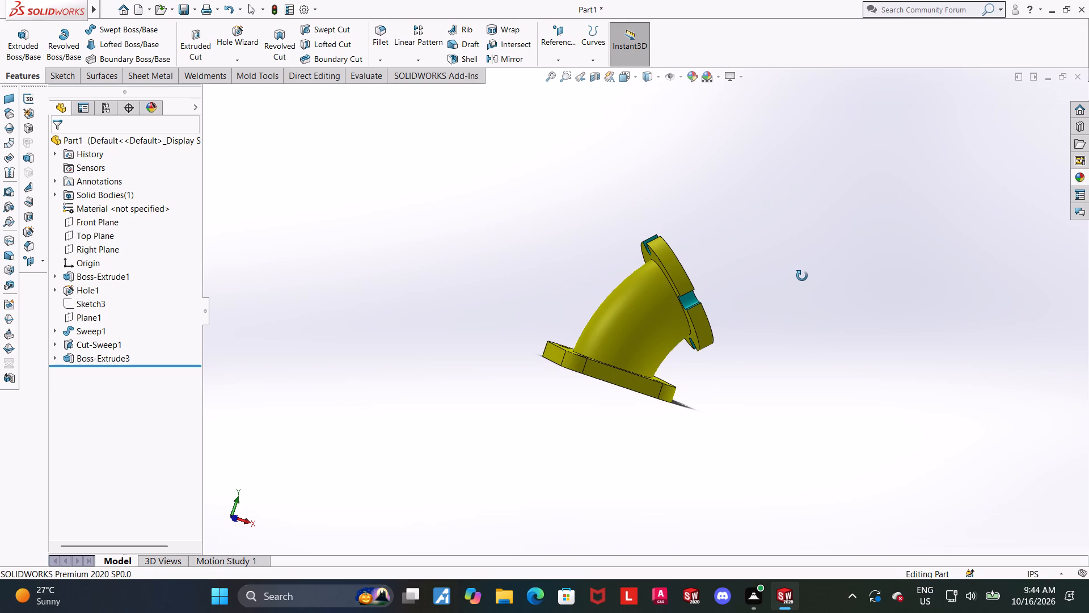
middle_drag(802, 276, 816, 270)
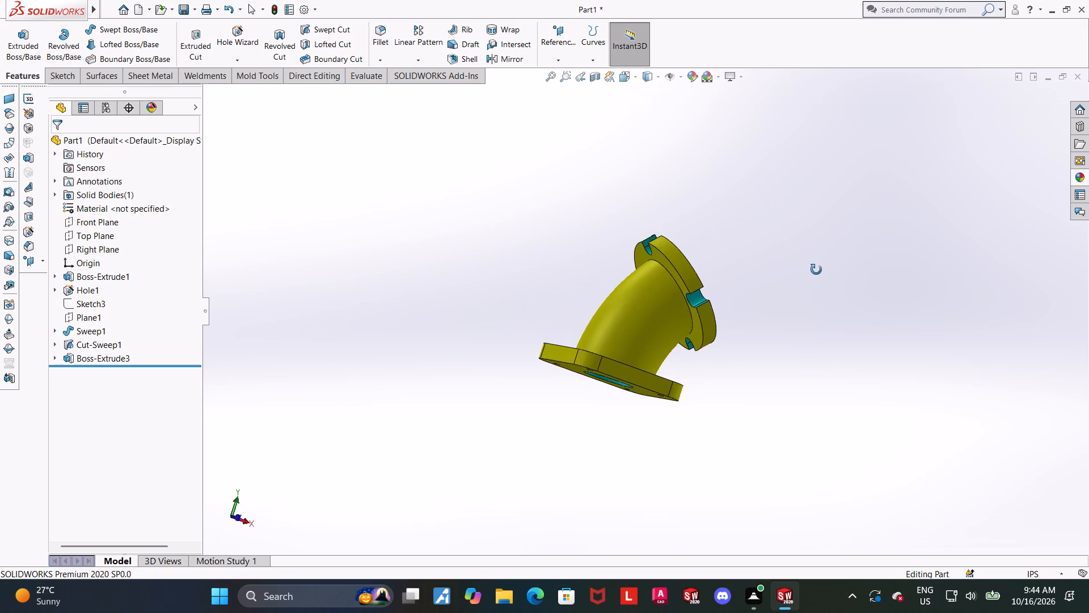
middle_drag(816, 270, 782, 284)
scroll(774, 278, down, 4)
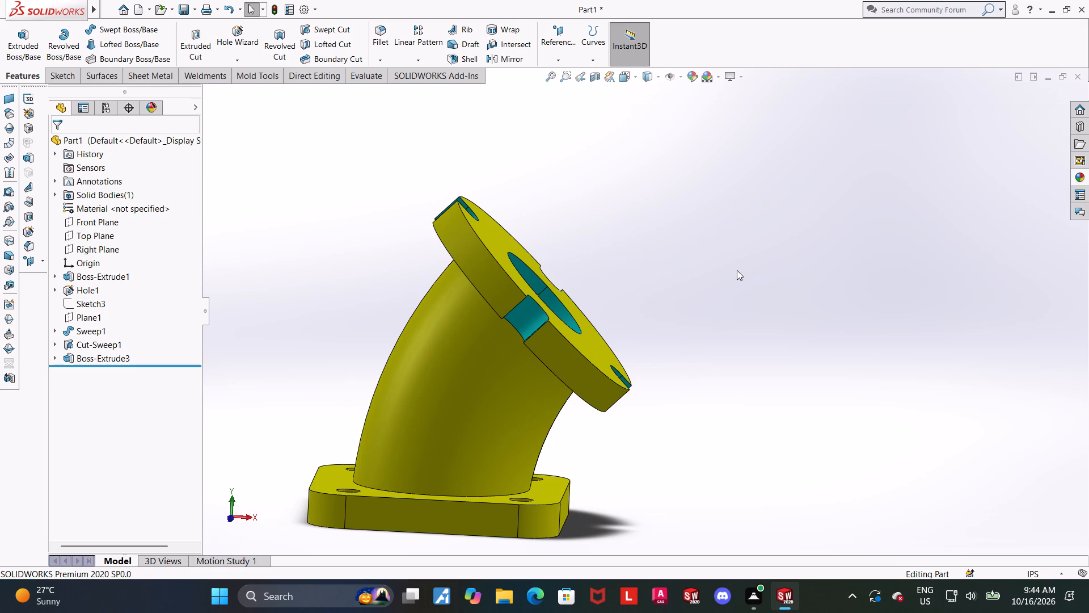
scroll(606, 271, down, 1)
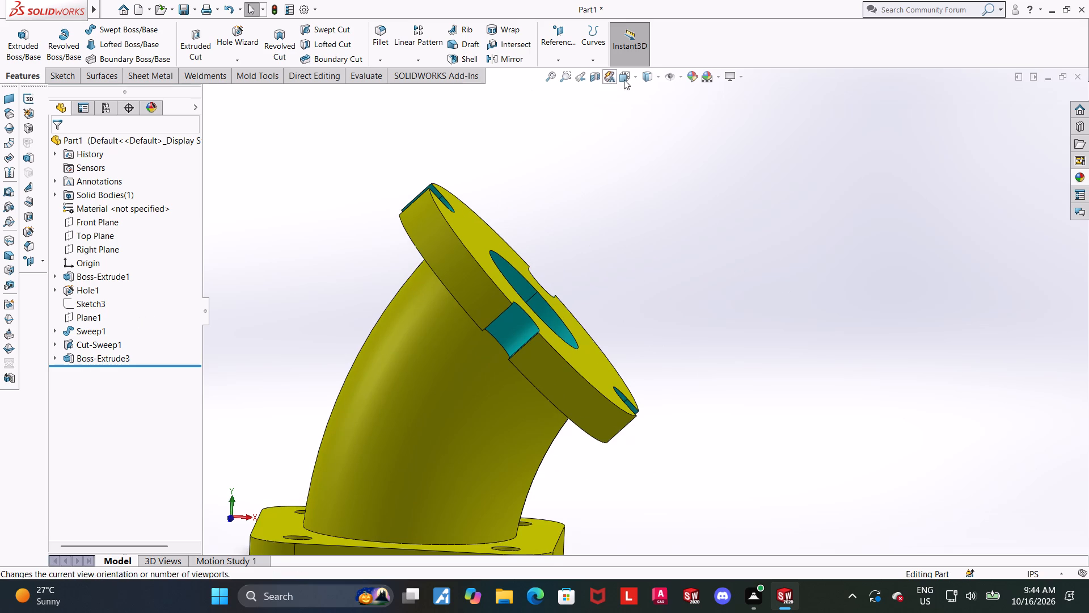
Show the part in the Front view and examine the side profile of the tube and angled flange.
click(626, 79)
click(520, 344)
scroll(919, 373, down, 2)
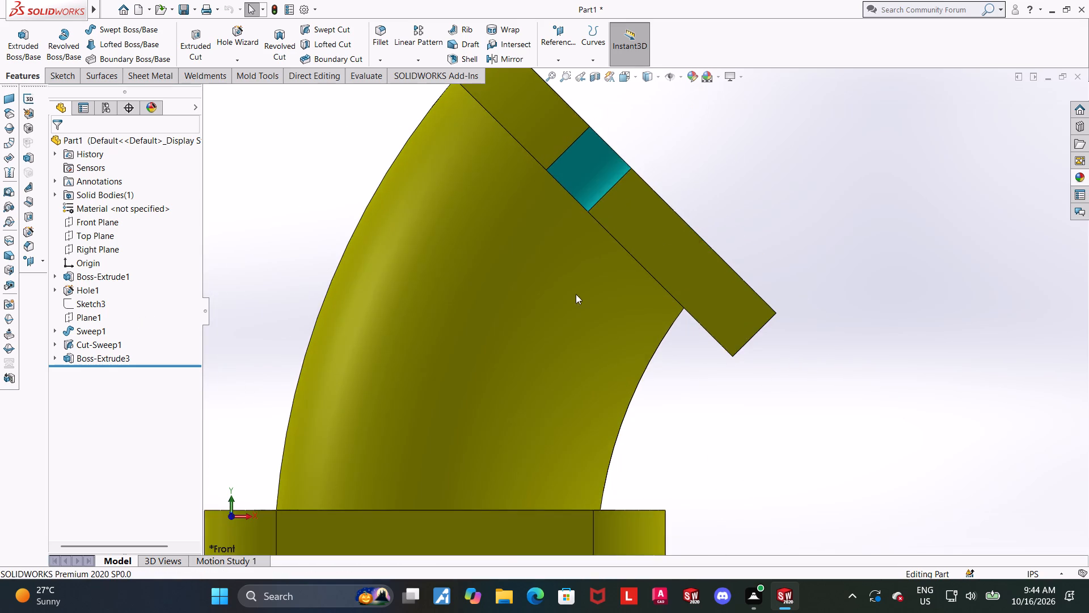
Show the tube's path sketch, Sketch3, in the model.
scroll(522, 292, up, 4)
click(52, 355)
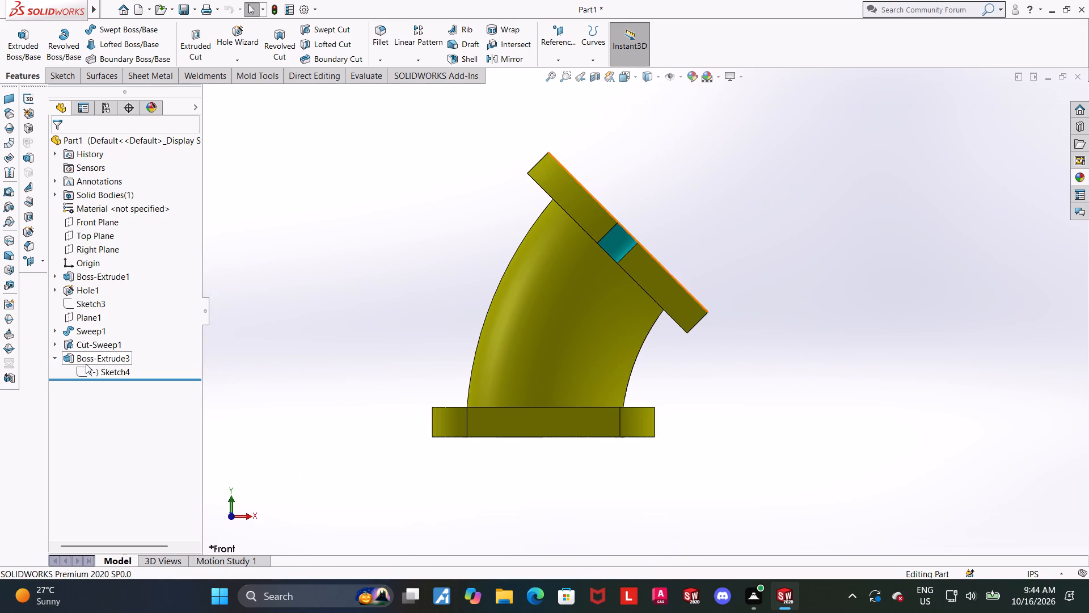
click(81, 301)
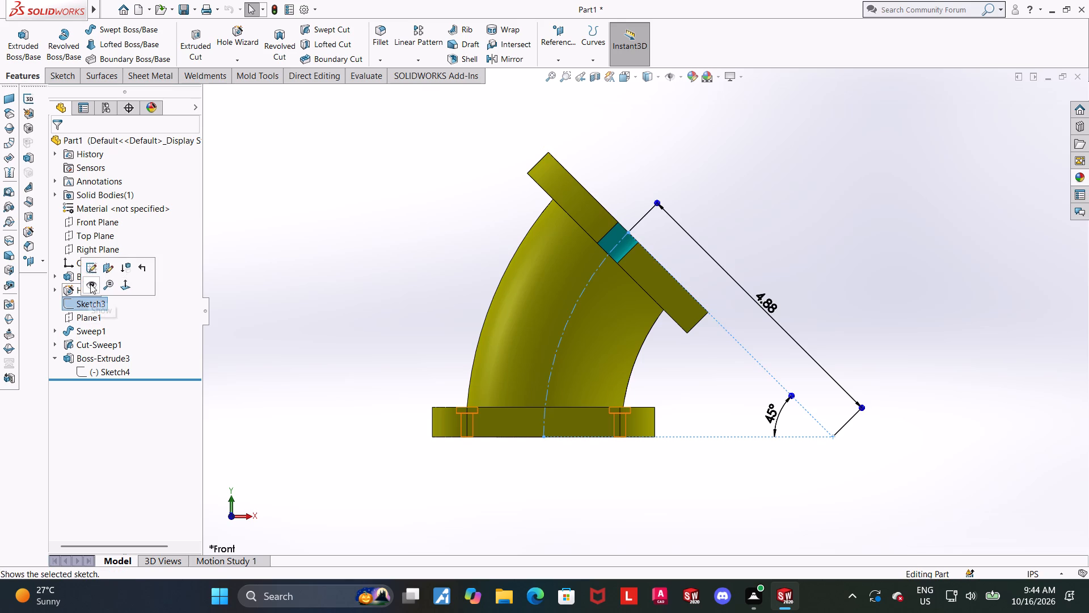
click(91, 284)
click(524, 285)
click(298, 253)
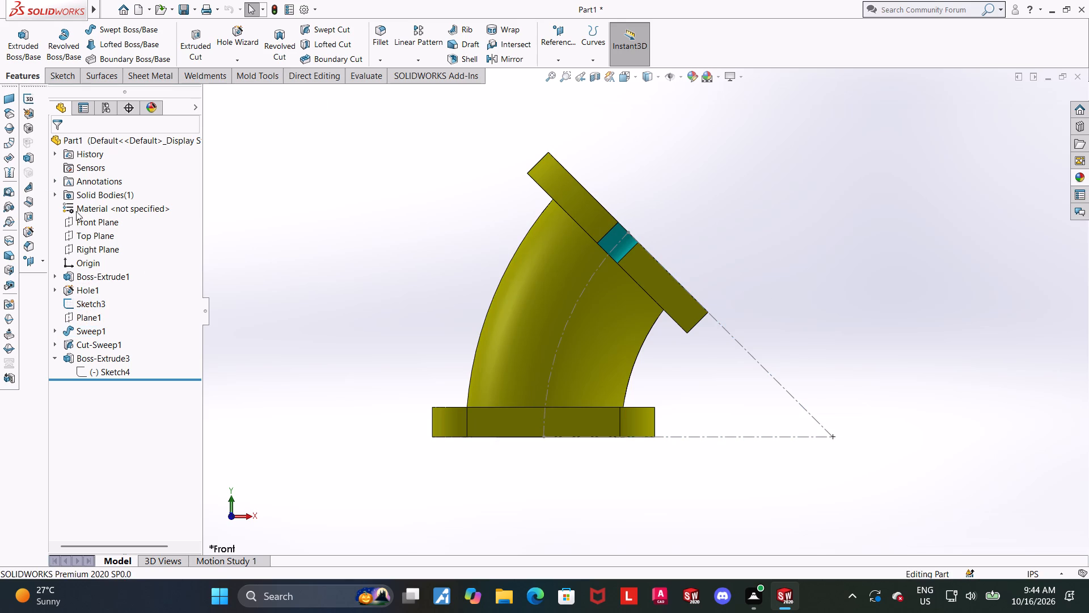
Start a new sketch on the Front Plane.
click(94, 240)
click(75, 224)
click(82, 211)
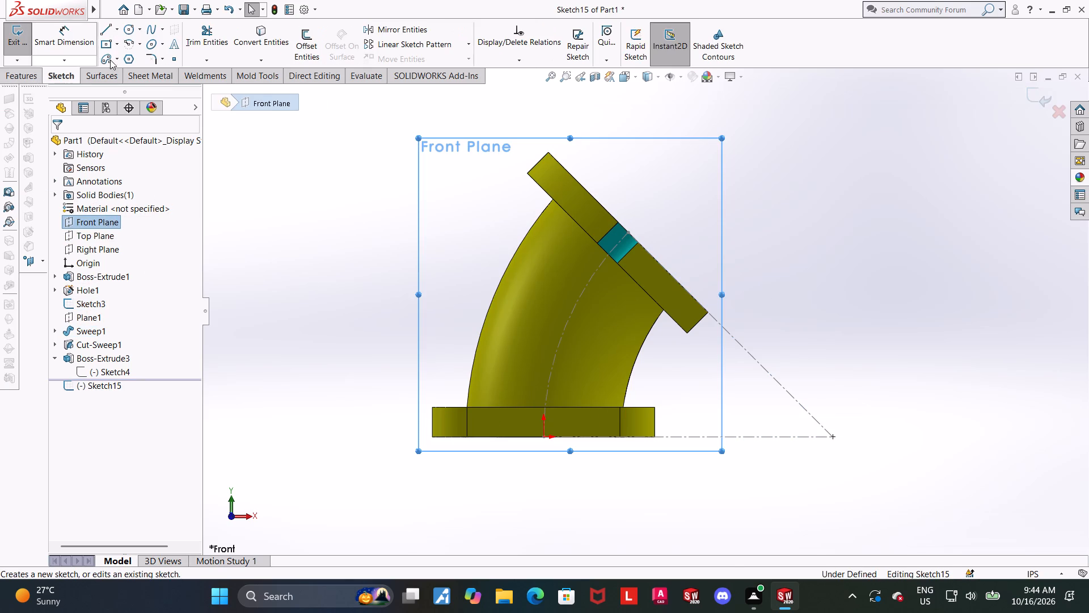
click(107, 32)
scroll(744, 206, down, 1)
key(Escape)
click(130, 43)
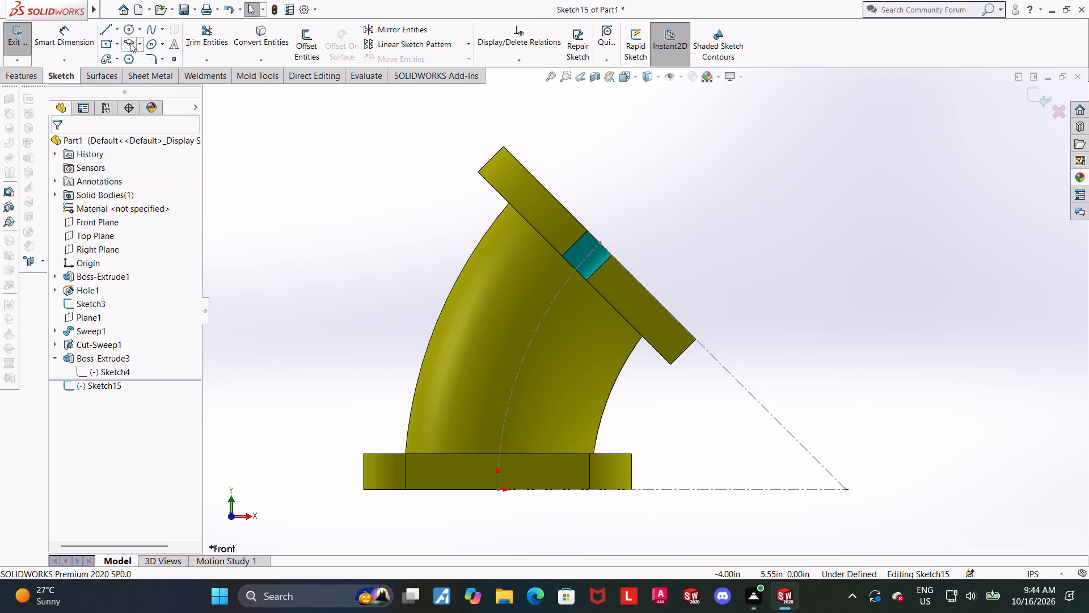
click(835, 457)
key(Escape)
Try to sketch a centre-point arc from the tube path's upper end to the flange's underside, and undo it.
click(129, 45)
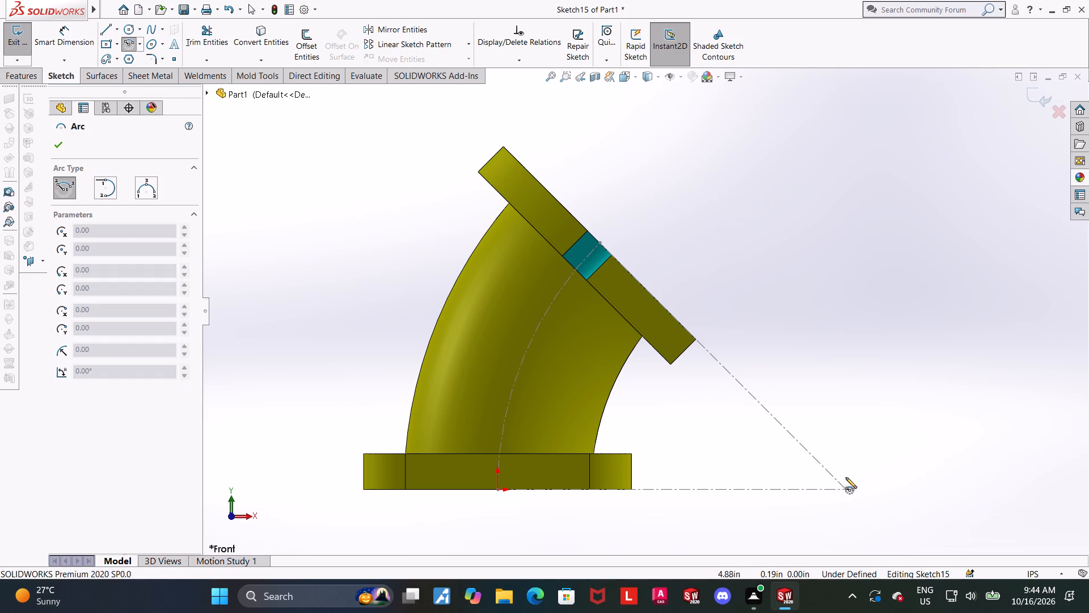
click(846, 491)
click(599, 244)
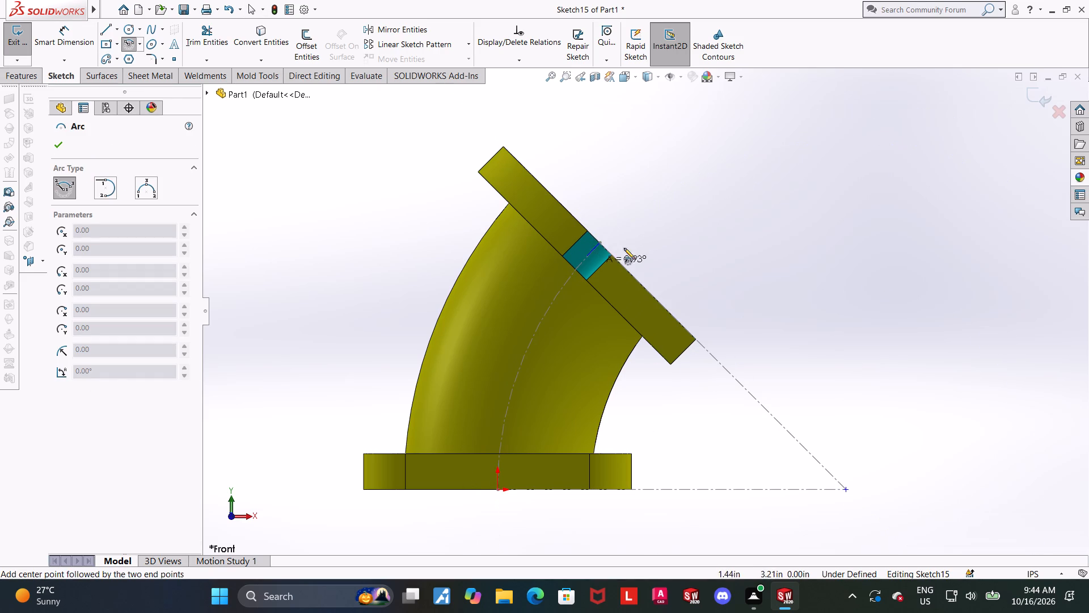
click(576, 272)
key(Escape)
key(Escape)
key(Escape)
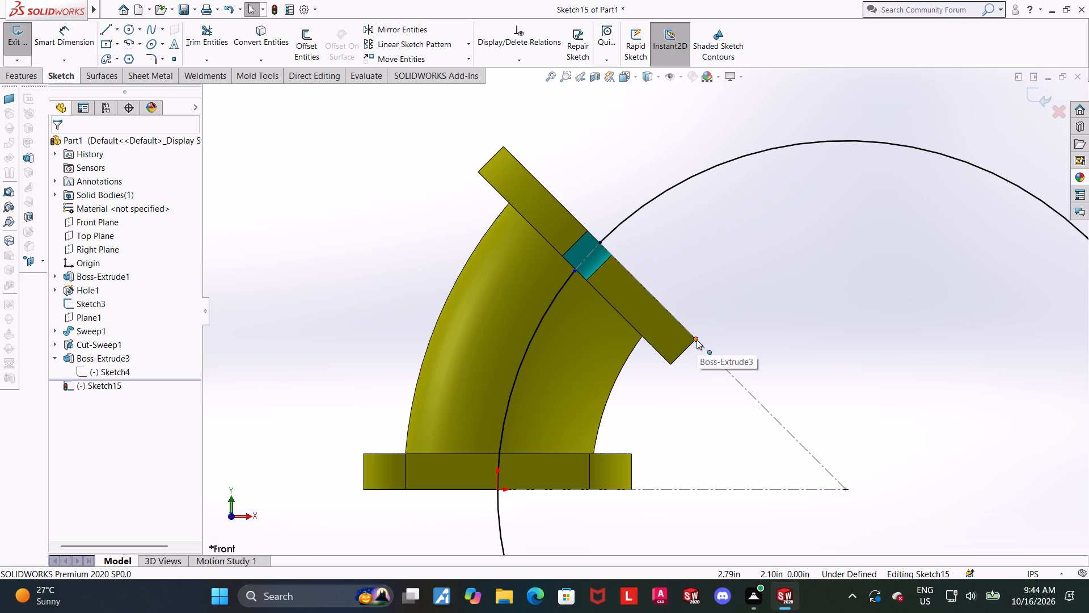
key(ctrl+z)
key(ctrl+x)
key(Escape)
Sketch a centre-point arc about 0.5 in long, centred where the construction lines meet, from the path's upper end to the flange's underside.
click(129, 46)
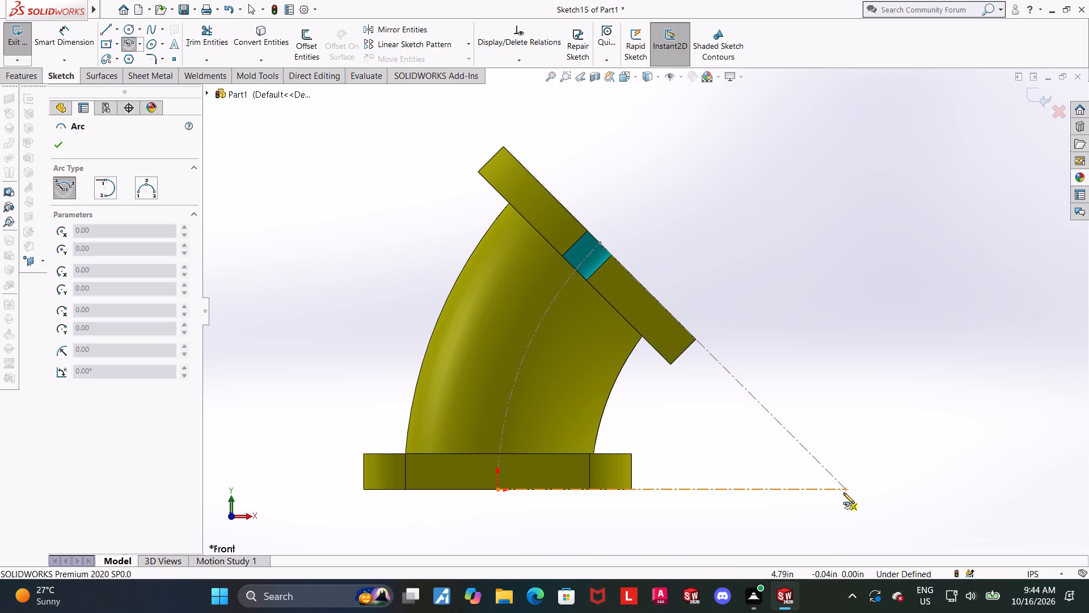
click(847, 492)
click(601, 246)
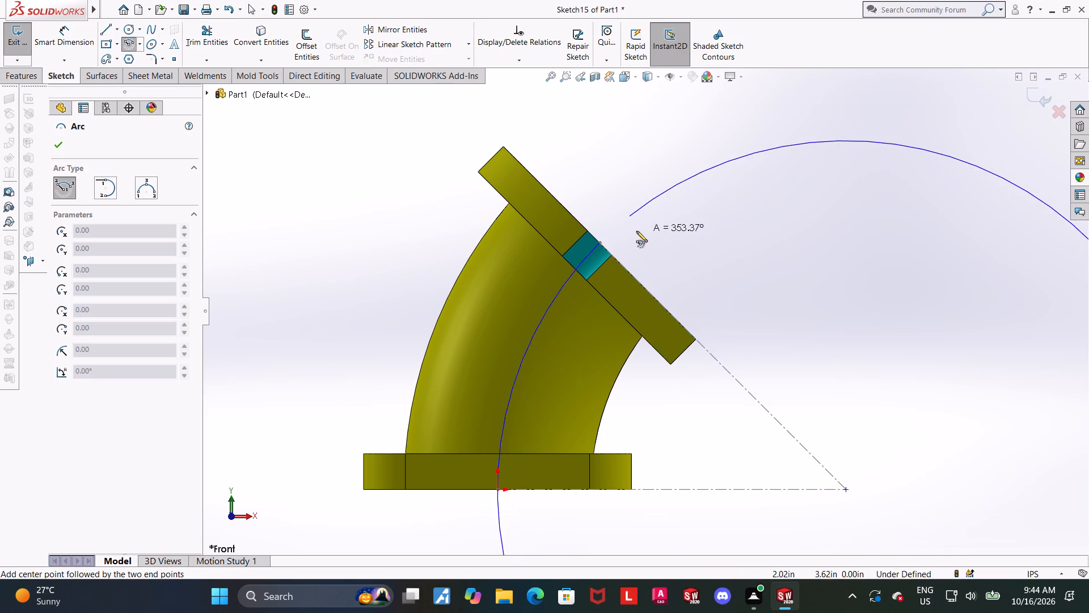
scroll(889, 324, up, 3)
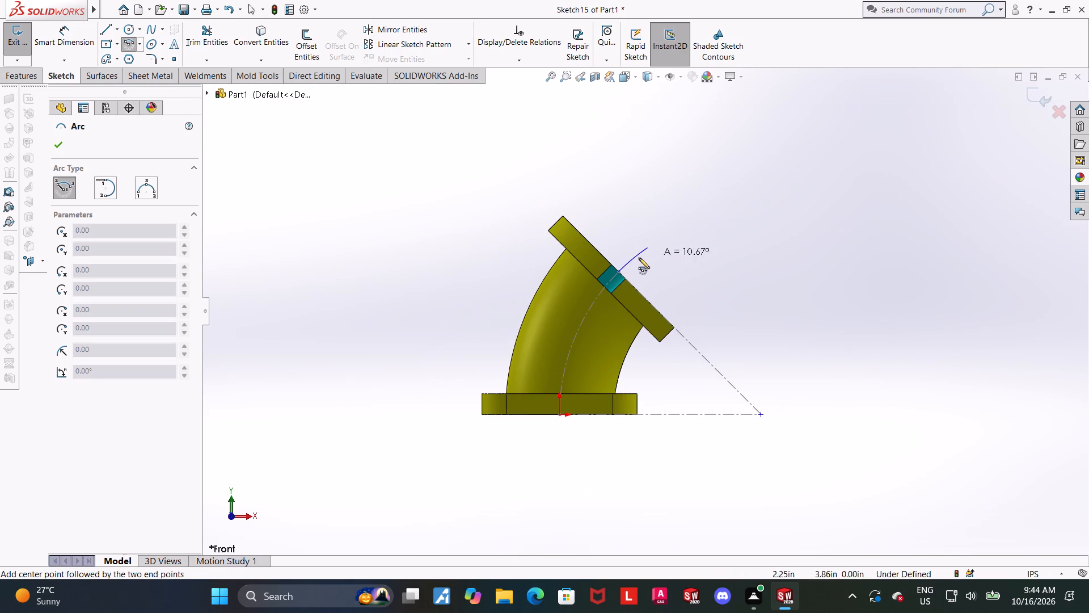
scroll(613, 280, down, 6)
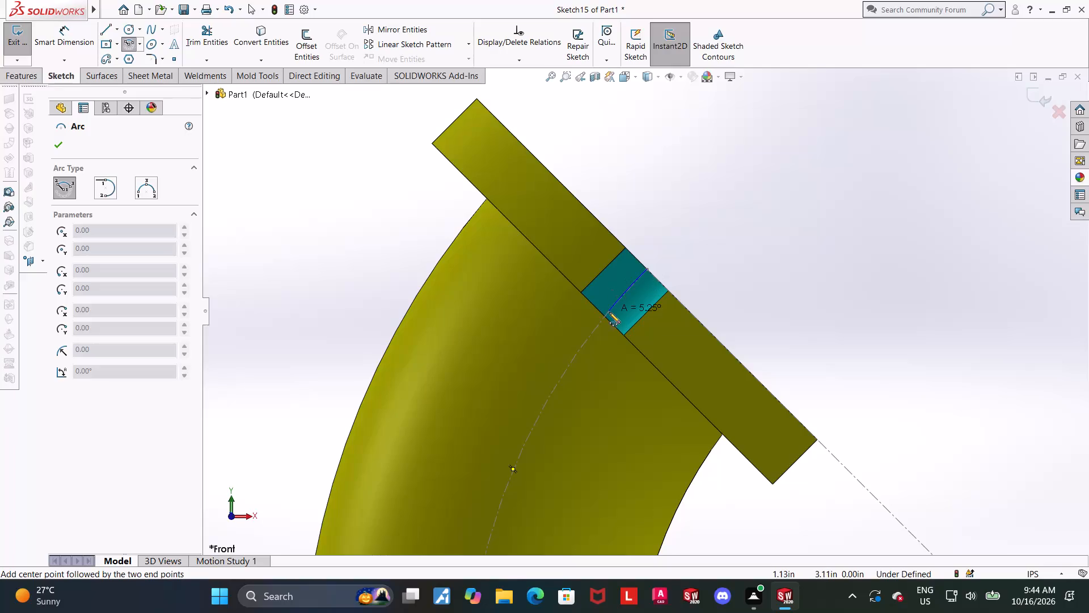
click(606, 317)
key(Escape)
key(Escape)
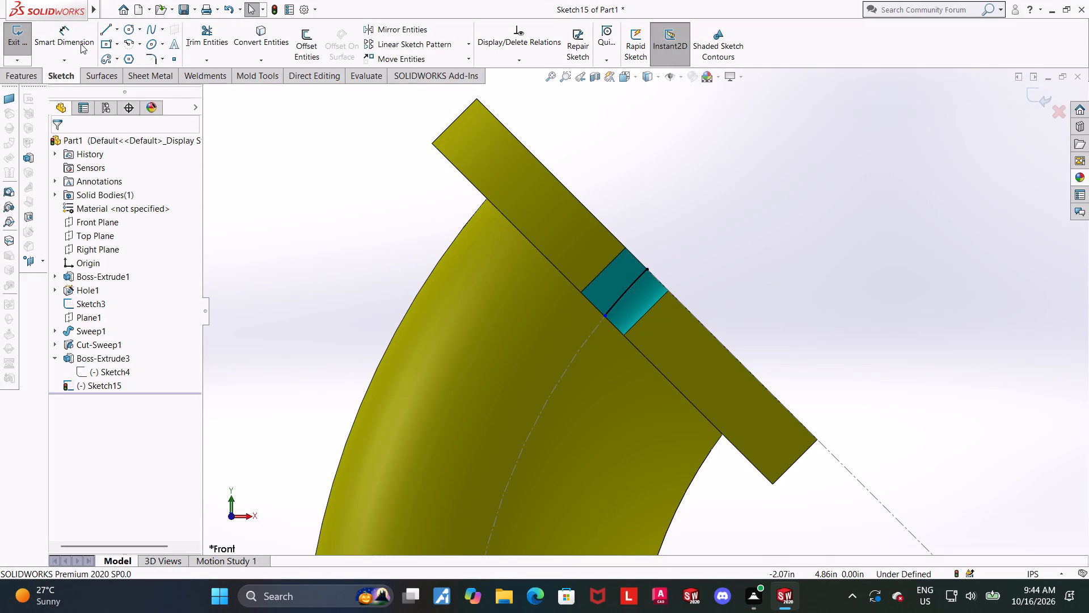
Dimension the straight distance between the short arc's two endpoints, accepting the offered value.
click(79, 43)
click(632, 285)
key(Escape)
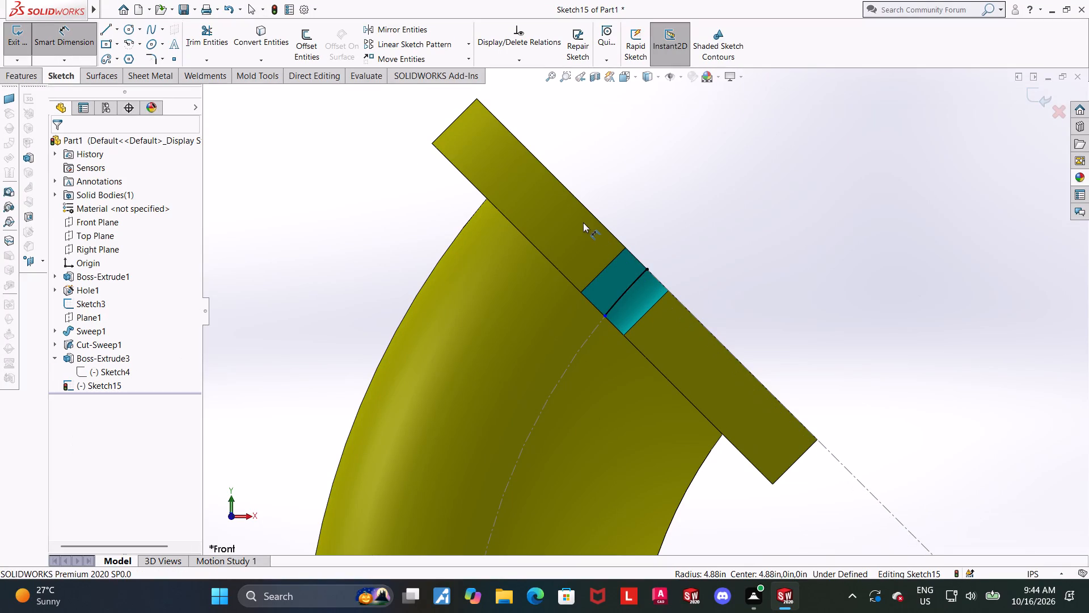
key(Escape)
click(620, 297)
key(Escape)
key(Escape)
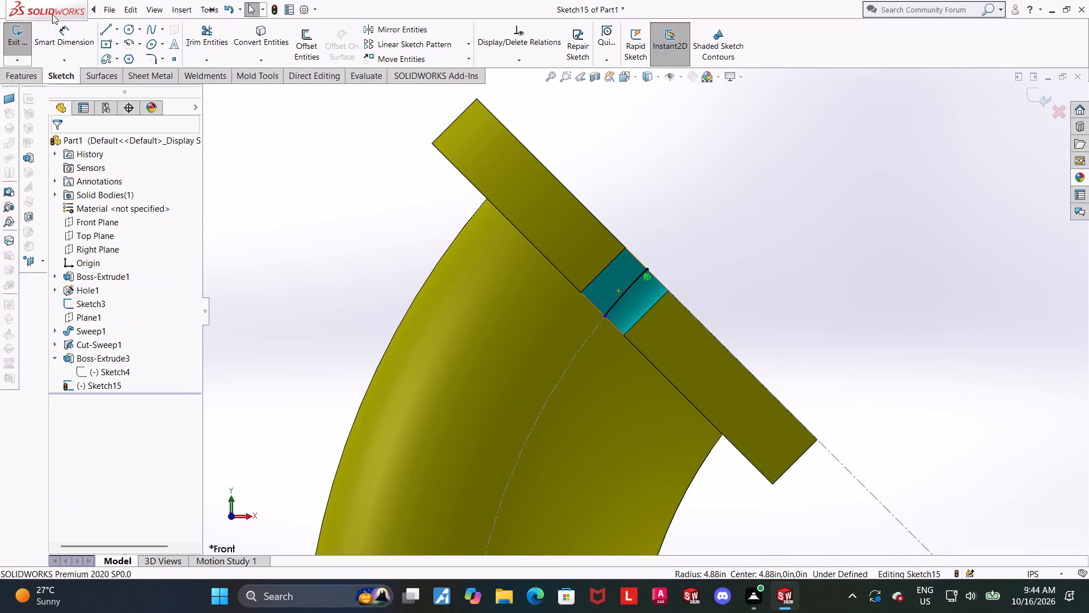
click(57, 26)
click(647, 271)
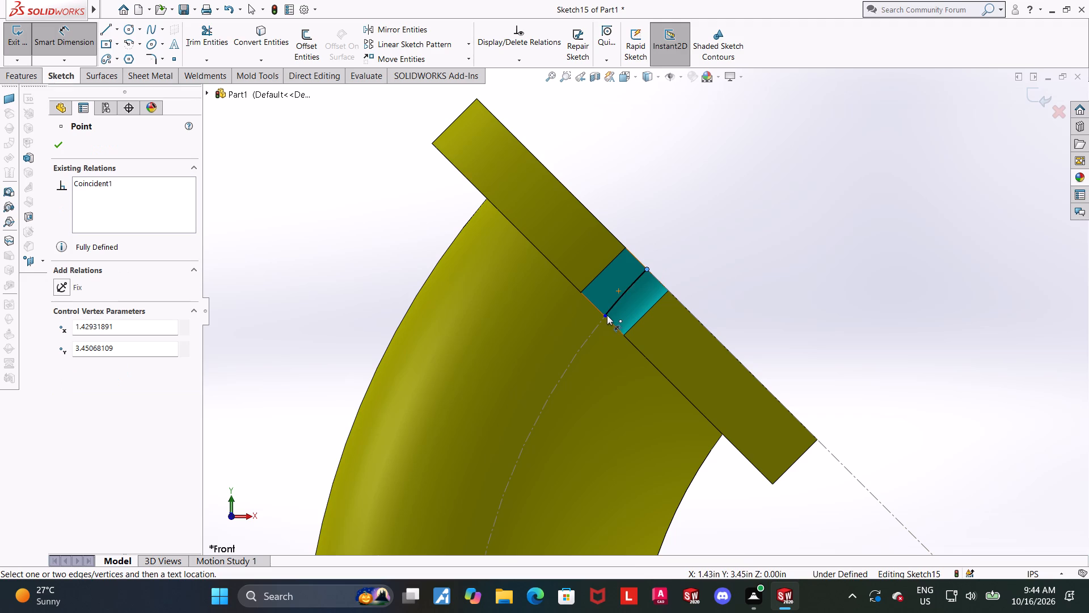
click(606, 315)
click(548, 208)
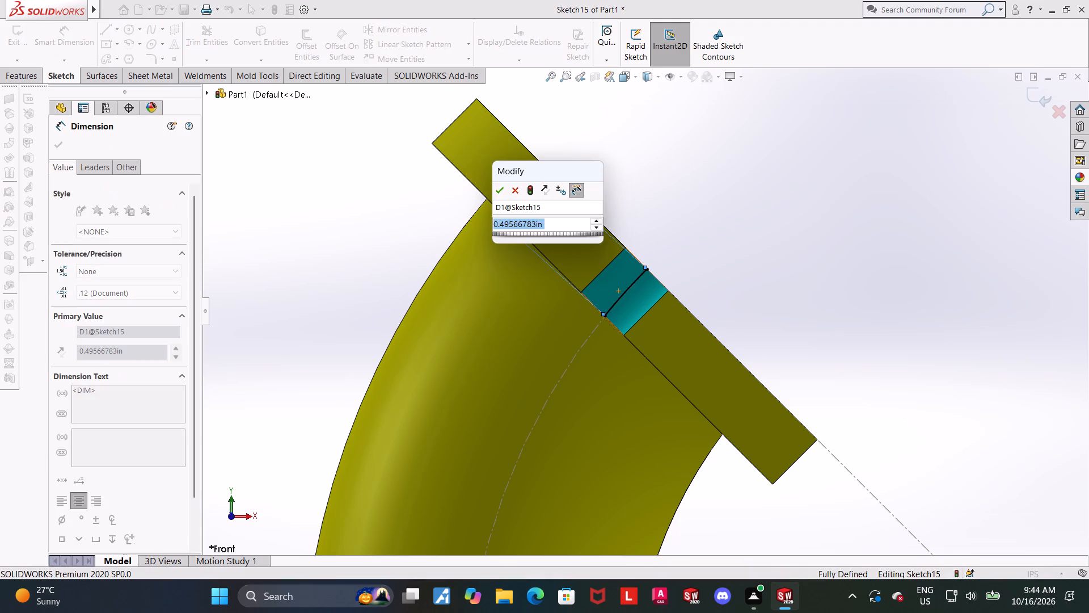
click(504, 191)
scroll(595, 209, up, 3)
click(686, 215)
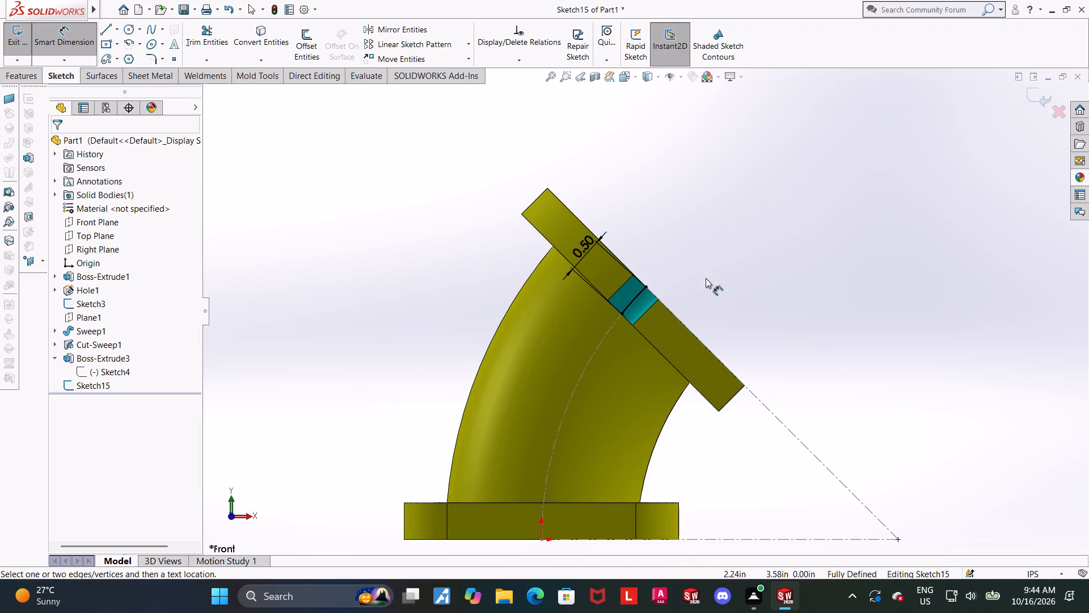
Exit the arc sketch and delete the flange's Boss-Extrude3 feature while keeping its profile sketch.
scroll(705, 275, down, 1)
middle_drag(703, 277, 690, 295)
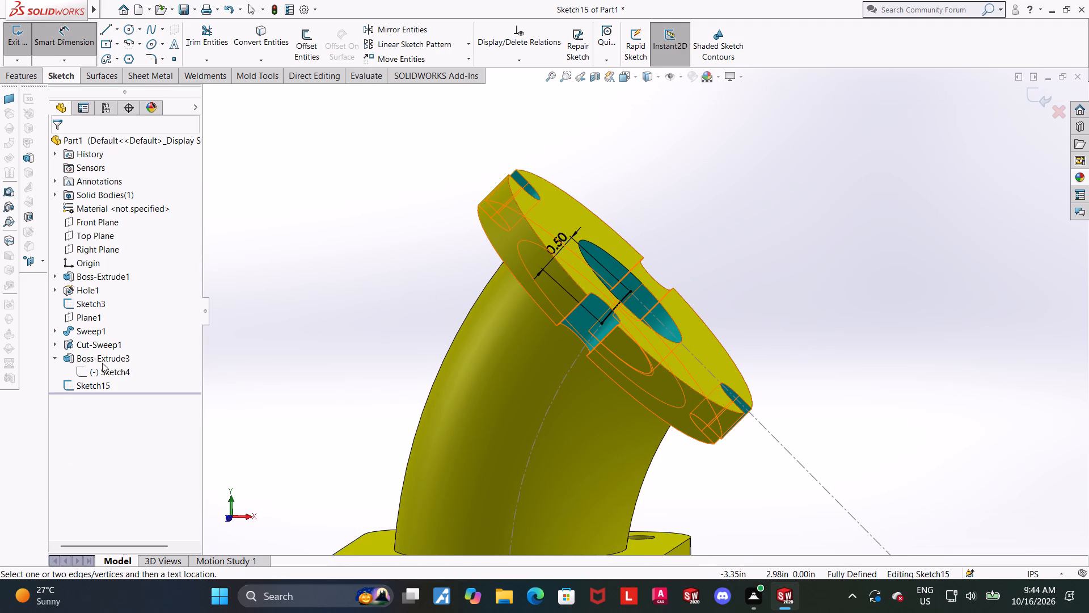
scroll(91, 357, up, 1)
right_click(91, 357)
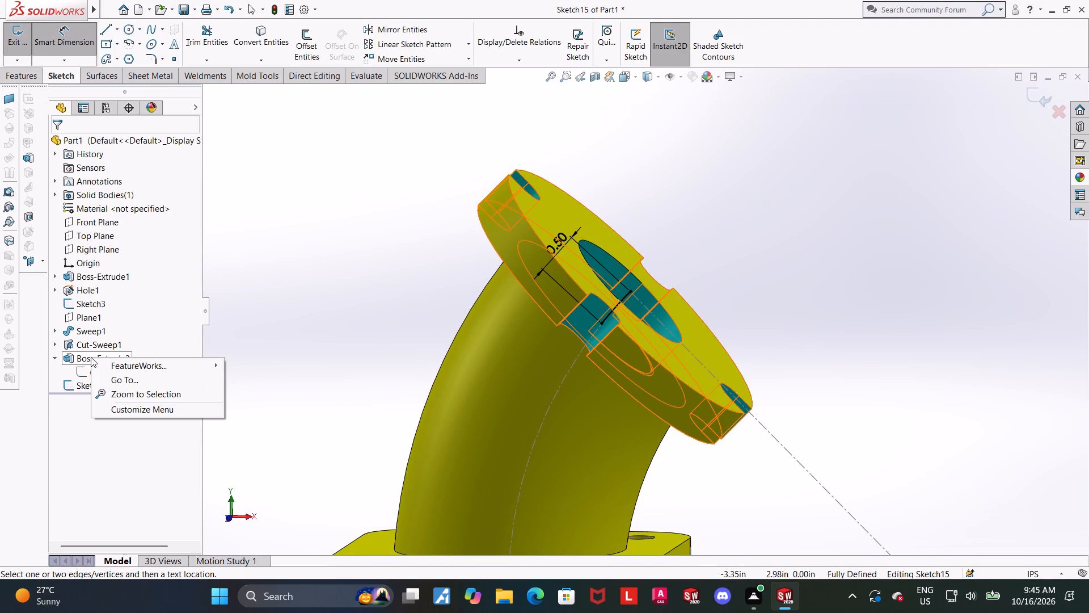
click(433, 313)
middle_drag(649, 306, 614, 354)
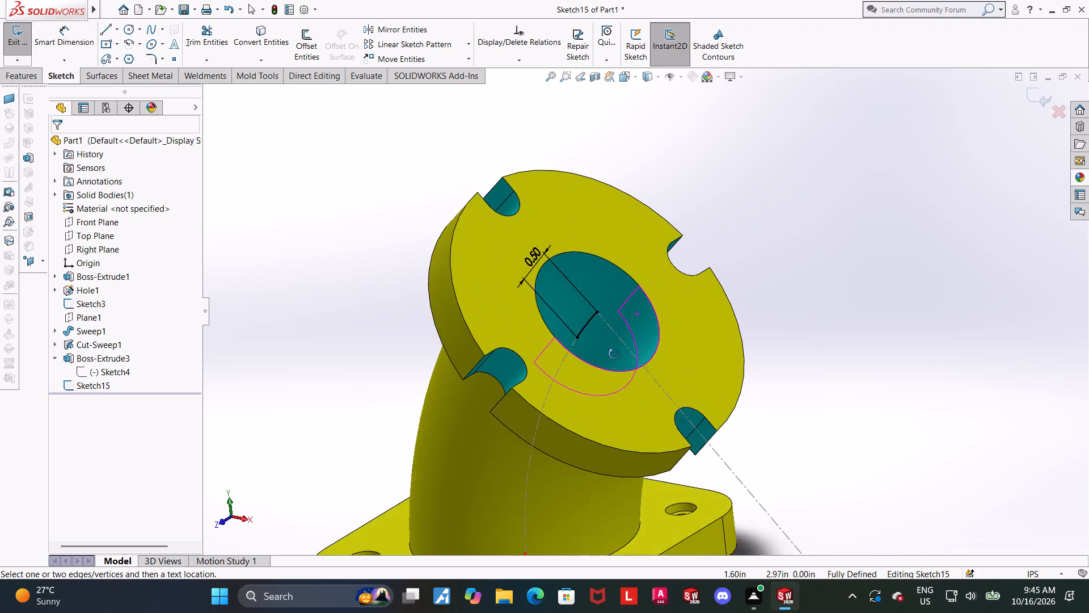
middle_drag(614, 354, 616, 355)
scroll(691, 398, up, 2)
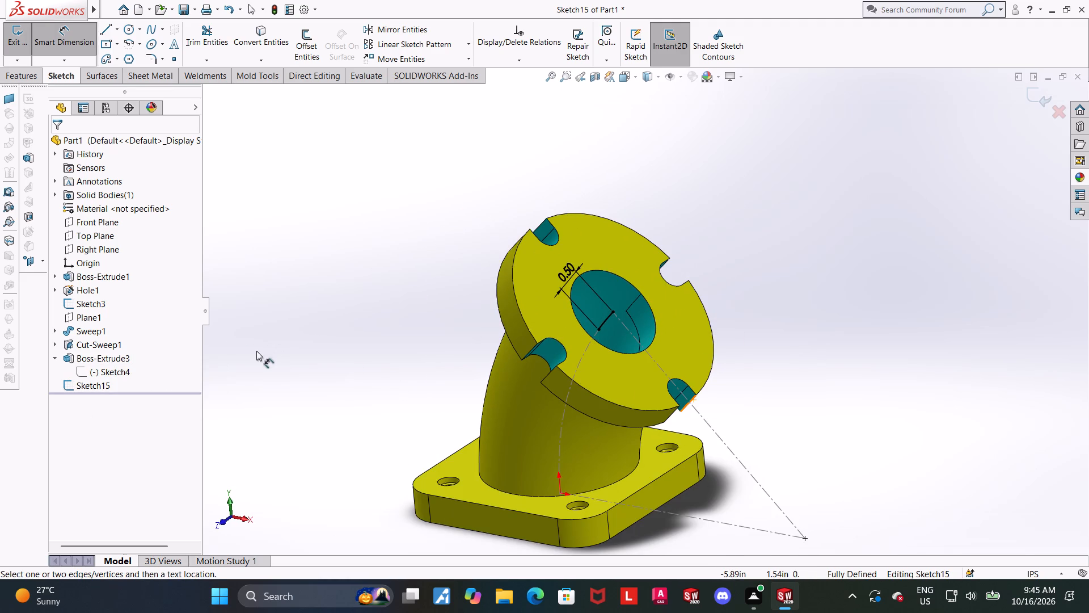
double_click(49, 360)
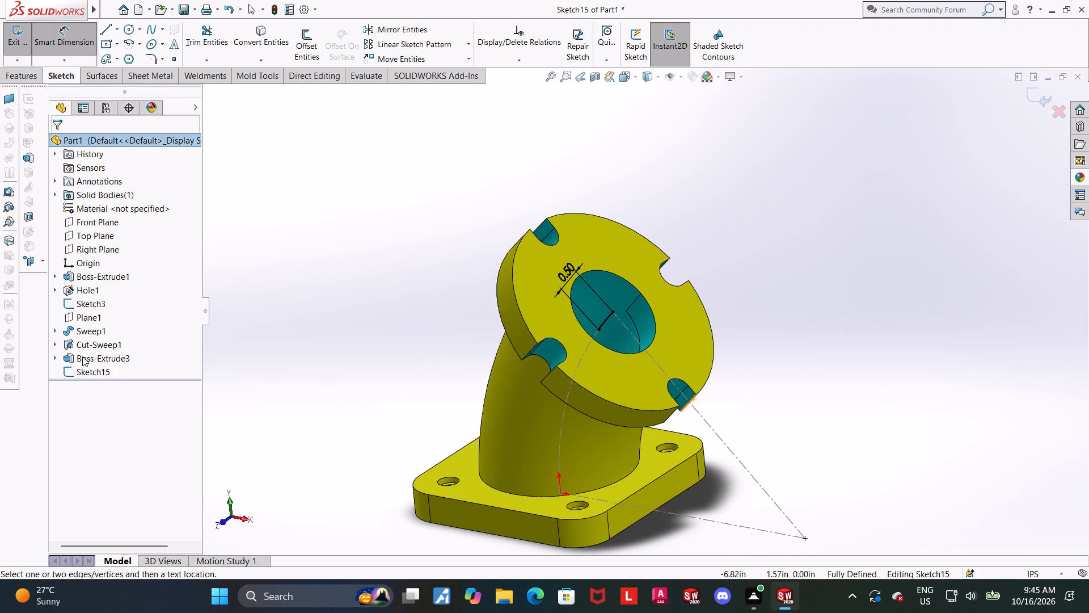
right_click(82, 356)
click(297, 343)
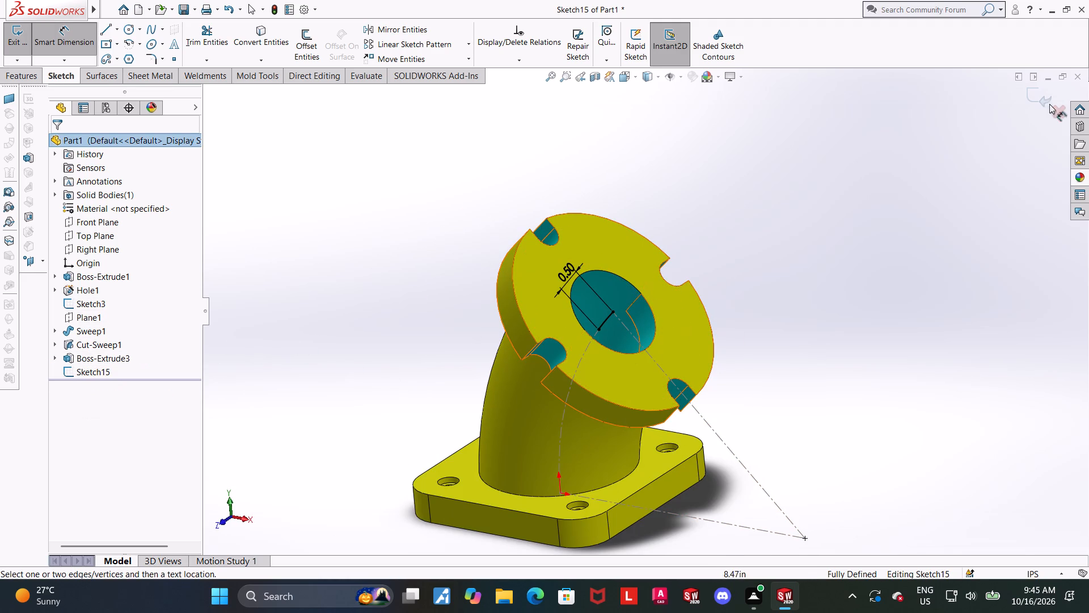
click(1044, 92)
right_click(117, 355)
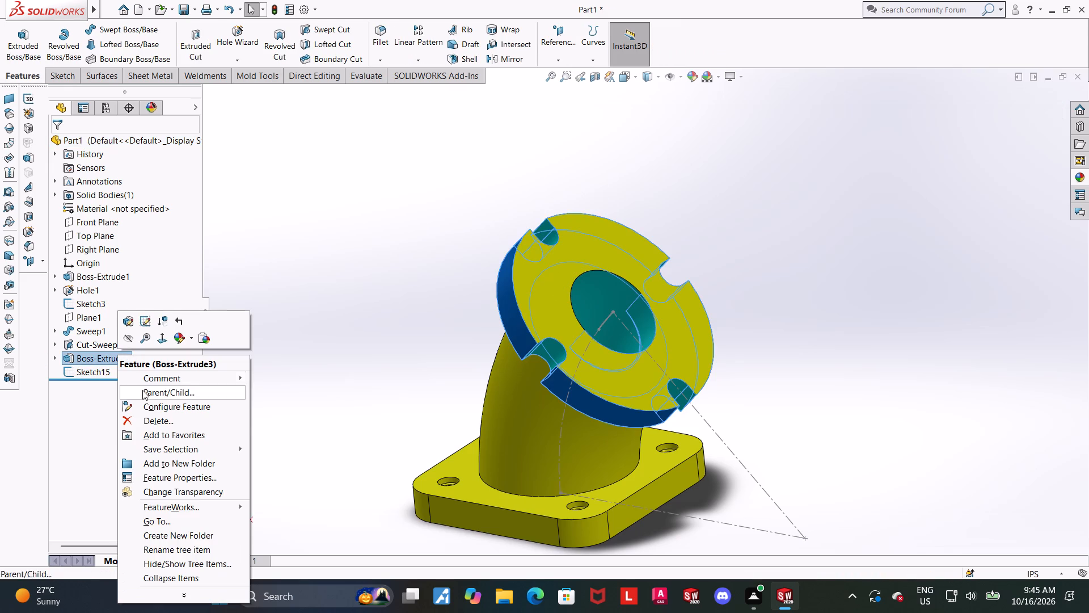
click(143, 421)
click(615, 225)
click(782, 245)
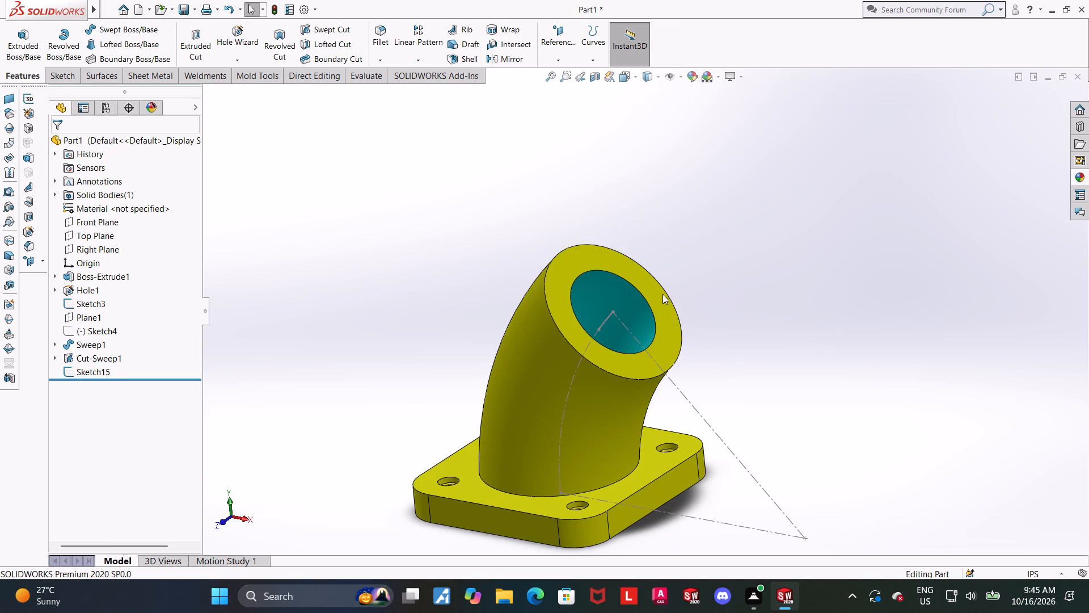
Show the notched flange profile sketch, Sketch4, at the tube's upper end.
click(78, 331)
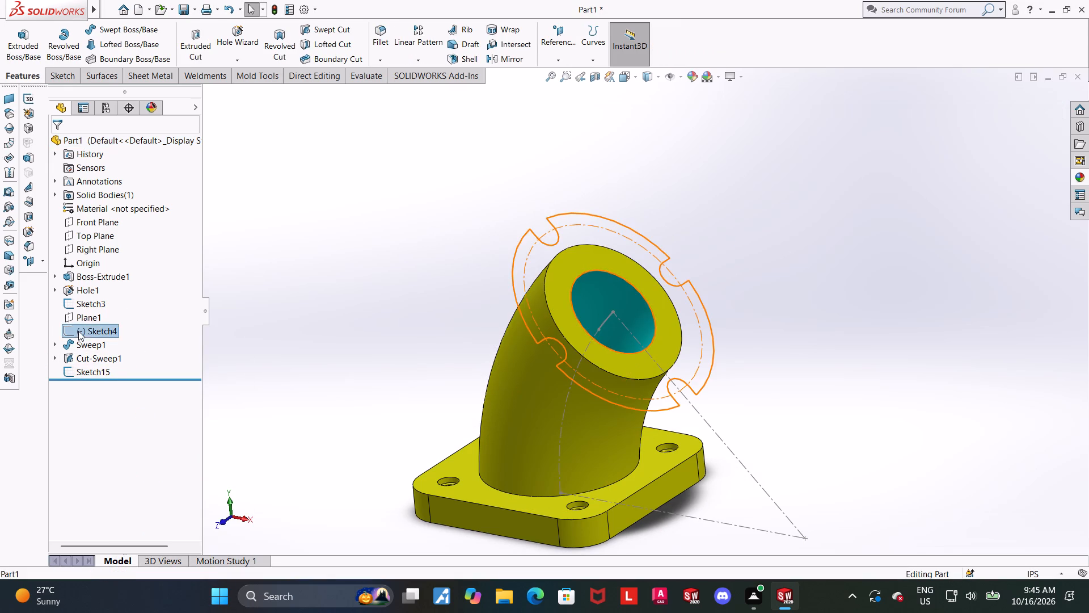
click(89, 318)
click(389, 272)
middle_drag(389, 282, 407, 262)
scroll(391, 283, down, 2)
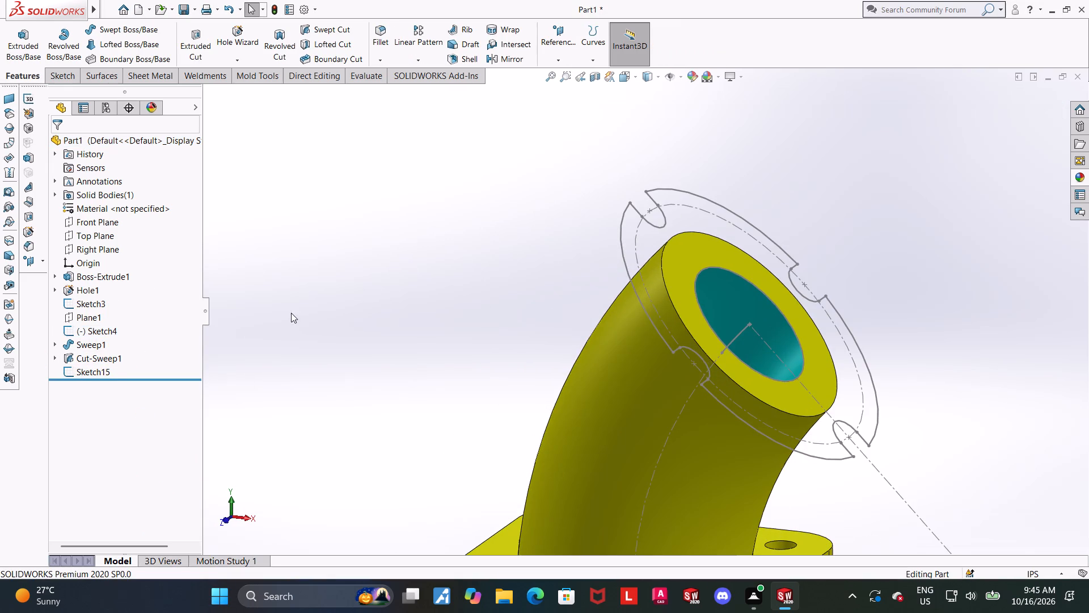
Recreate the notched flange as a boss sweep with Sketch4 as the profile and the short arc, Sketch15, as the path.
scroll(797, 379, up, 2)
scroll(816, 380, down, 2)
middle_drag(867, 346, 859, 349)
click(133, 28)
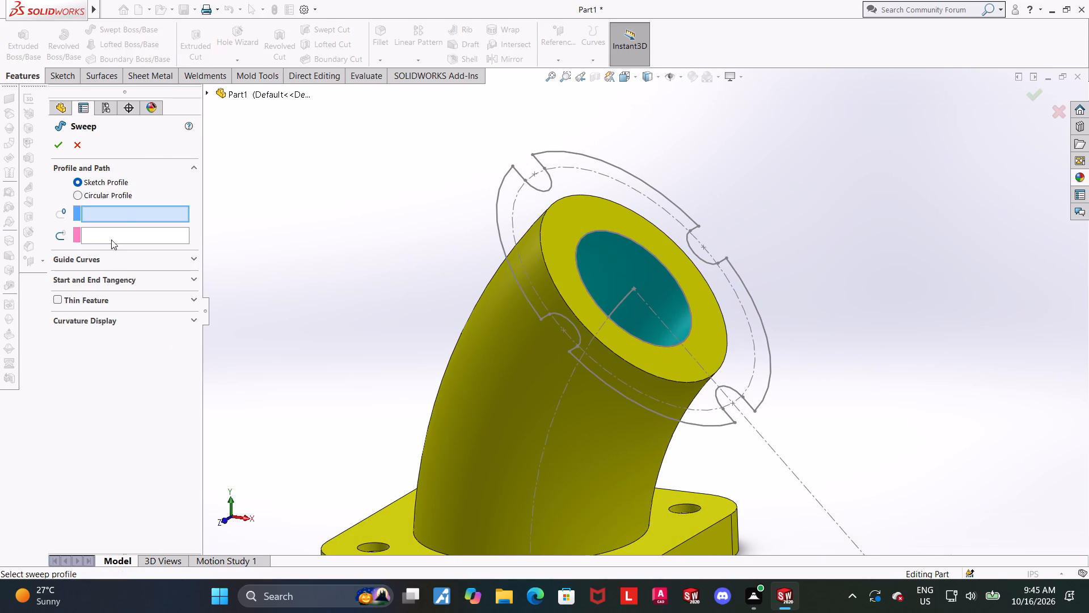
click(202, 93)
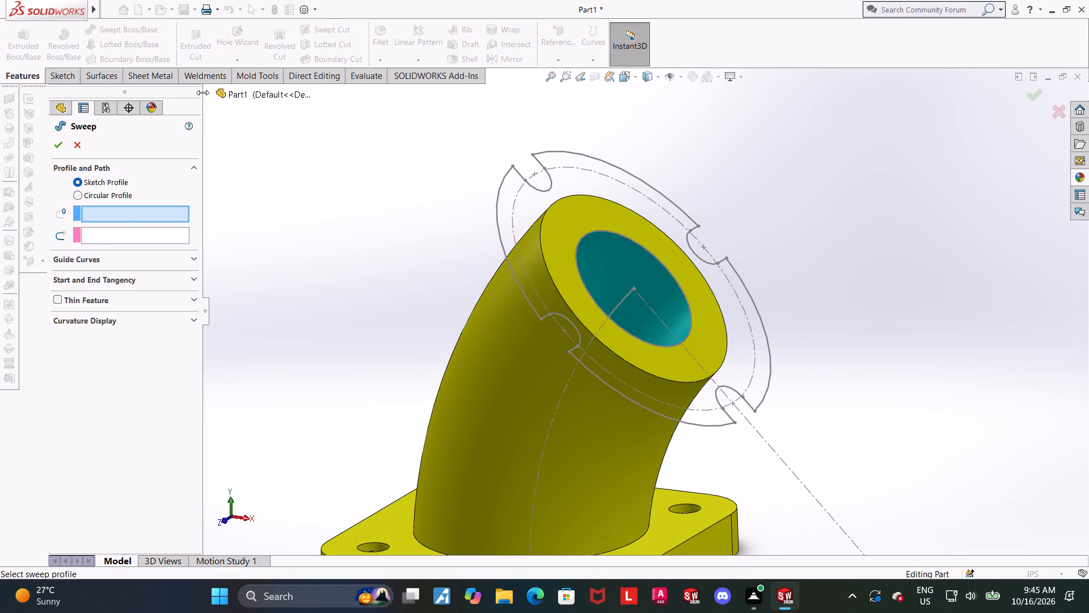
click(204, 93)
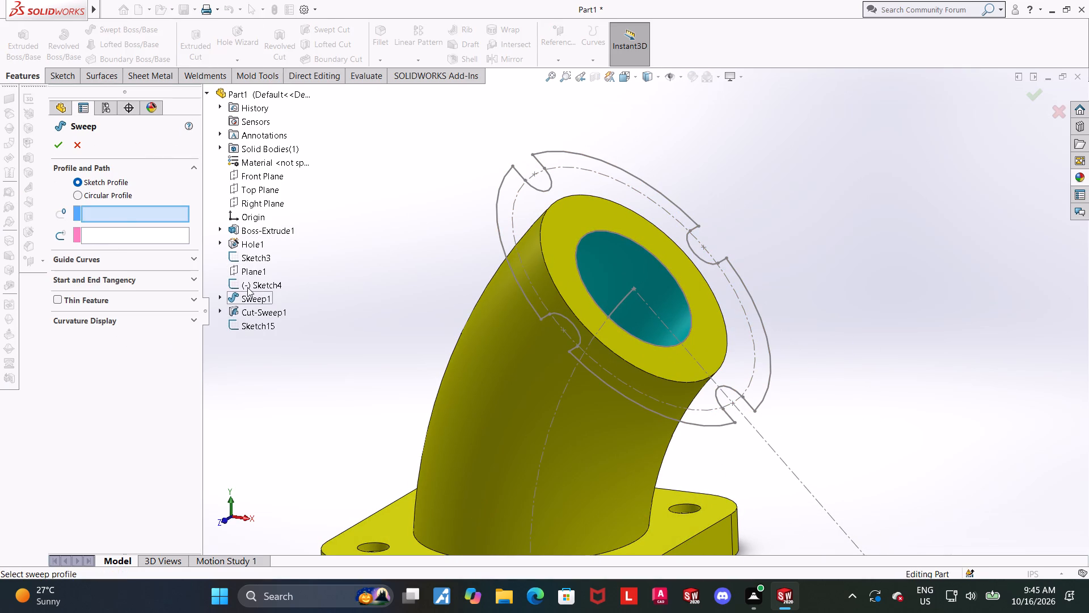
click(247, 282)
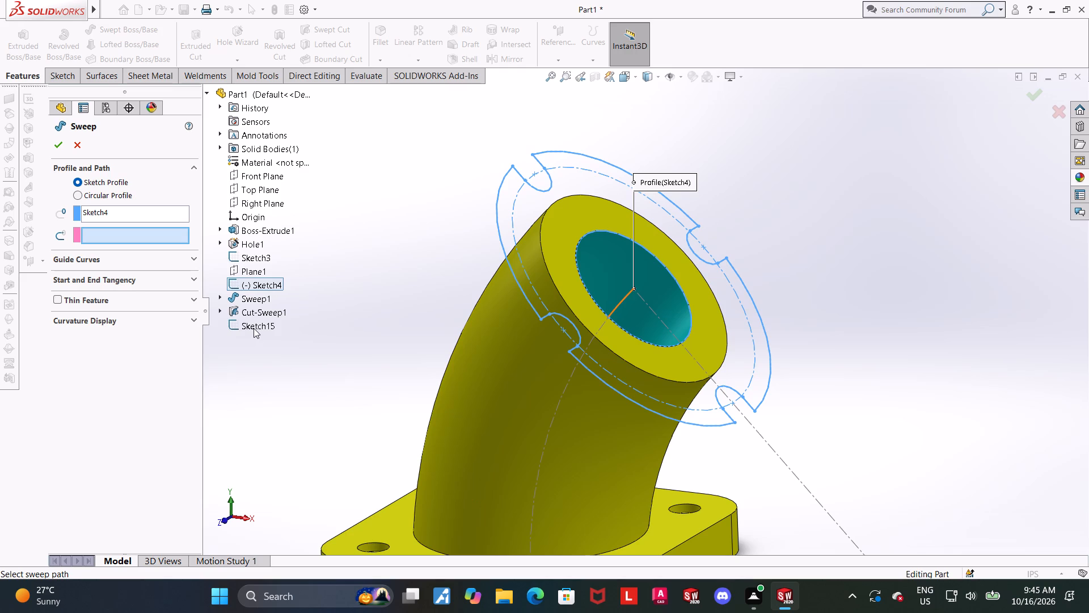
click(254, 328)
click(63, 141)
click(341, 257)
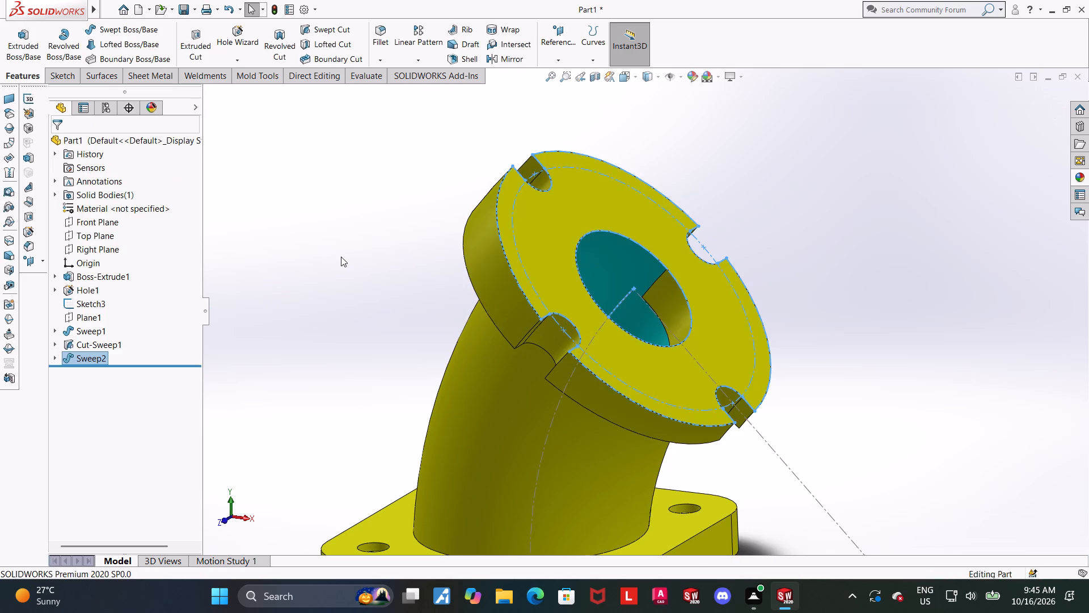
scroll(444, 255, up, 1)
middle_drag(439, 257, 443, 356)
click(1048, 258)
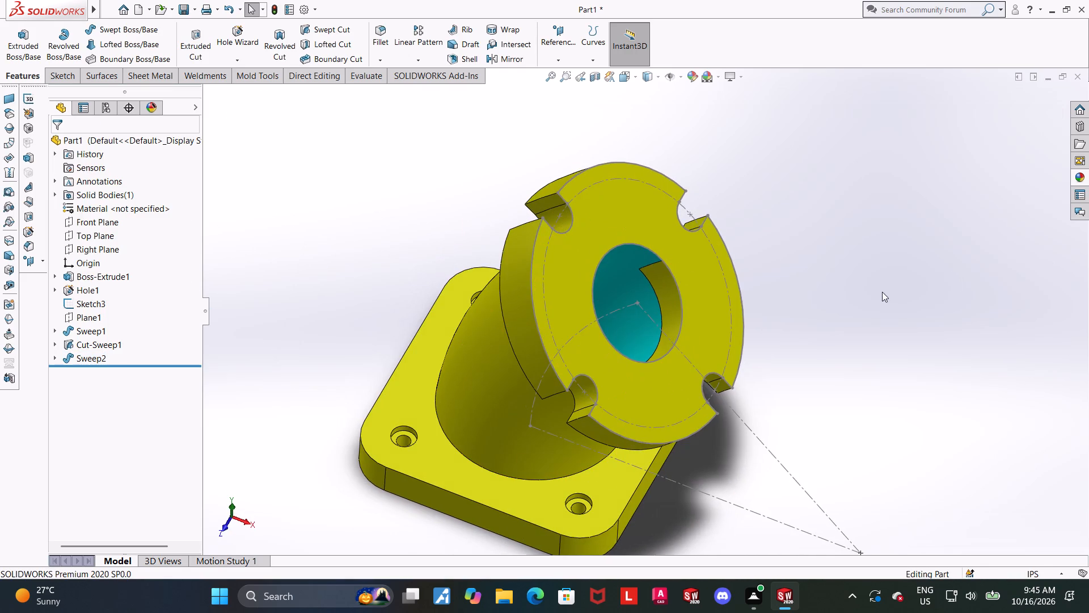
Undo the flange sweep and the deletion of Boss-Extrude3, going back to the open arc sketch, Sketch15.
scroll(878, 293, up, 3)
middle_drag(826, 309, 833, 271)
scroll(647, 306, down, 4)
middle_drag(672, 285, 660, 425)
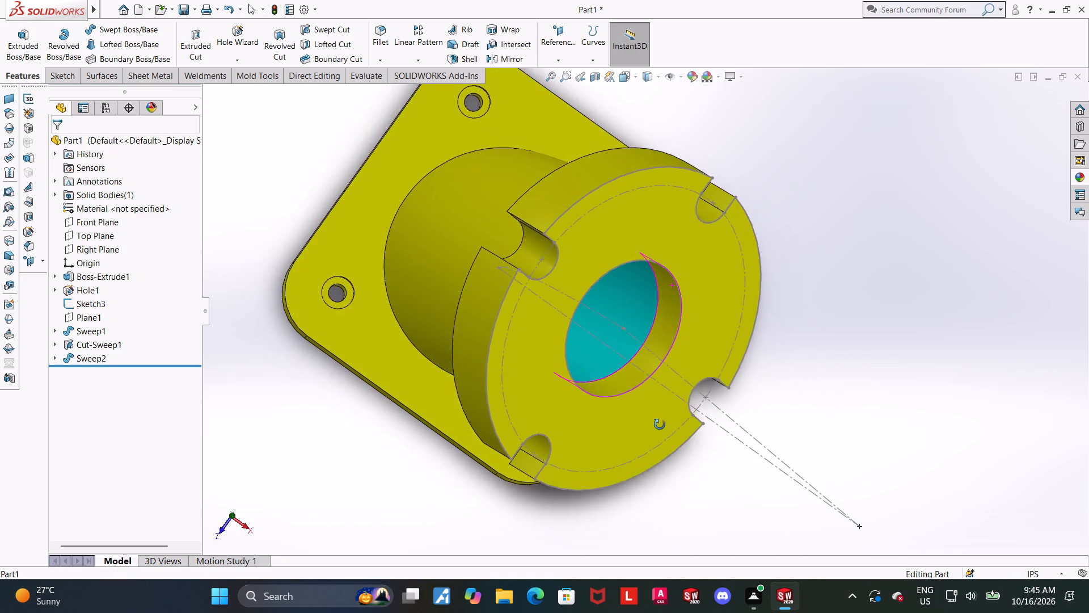
middle_drag(660, 425, 717, 167)
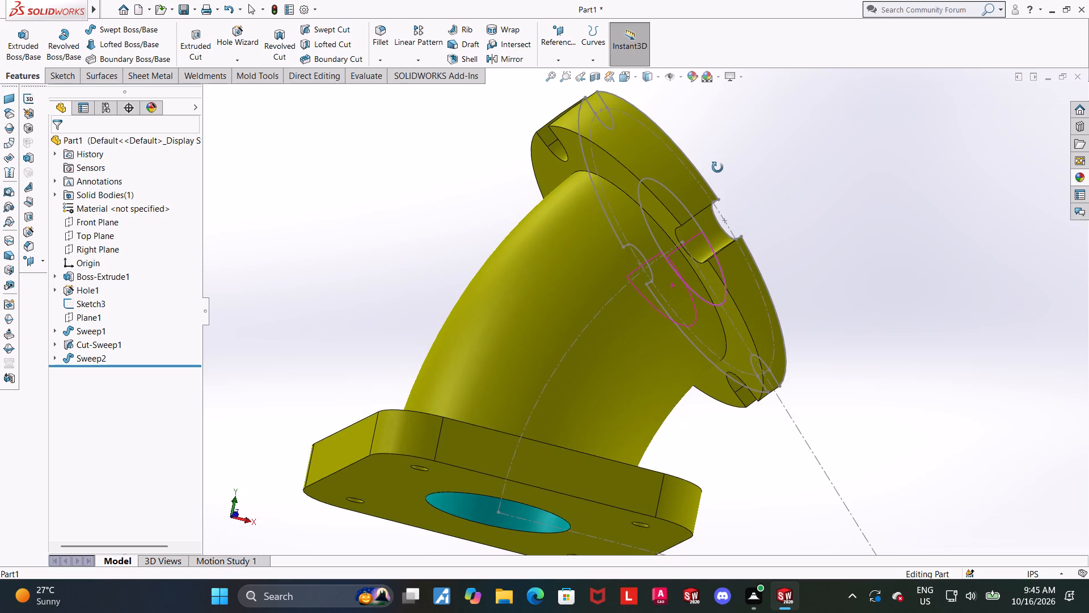
scroll(717, 167, down, 1)
middle_drag(717, 167, 717, 167)
key(ctrl+z)
key(ctrl+z)
key(ctrl+z)
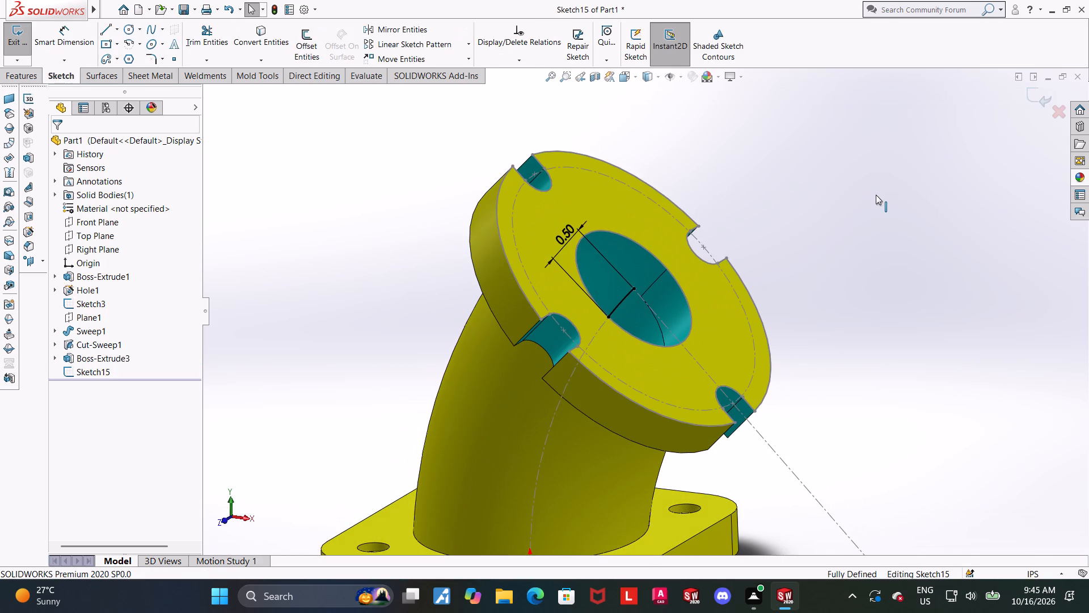
Undo the short arc's endpoint dimension, the arc itself and the creation of Sketch15, keeping the extruded flange.
scroll(829, 215, up, 1)
scroll(829, 215, down, 1)
middle_drag(818, 218, 828, 216)
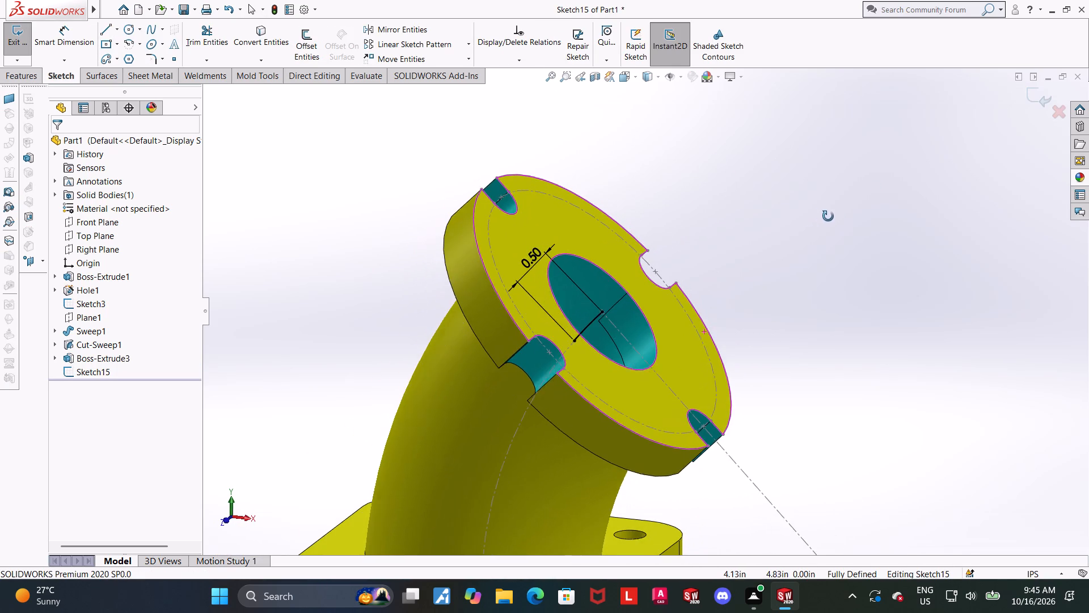
middle_drag(828, 216, 846, 186)
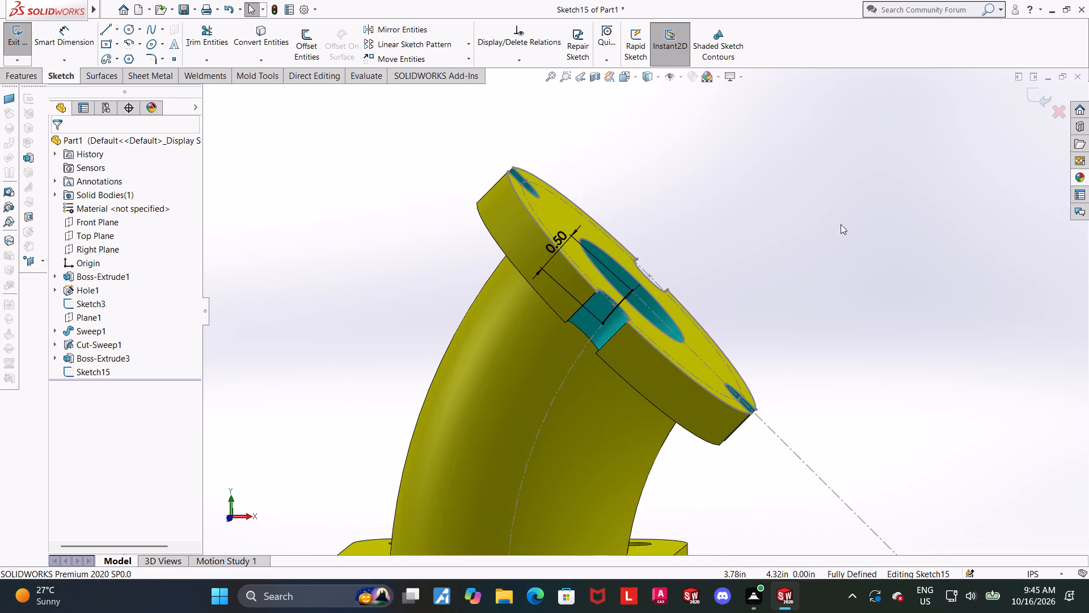
key(ctrl+z)
scroll(822, 243, up, 2)
middle_drag(810, 274, 751, 343)
key(ctrl+z)
key(ctrl+z)
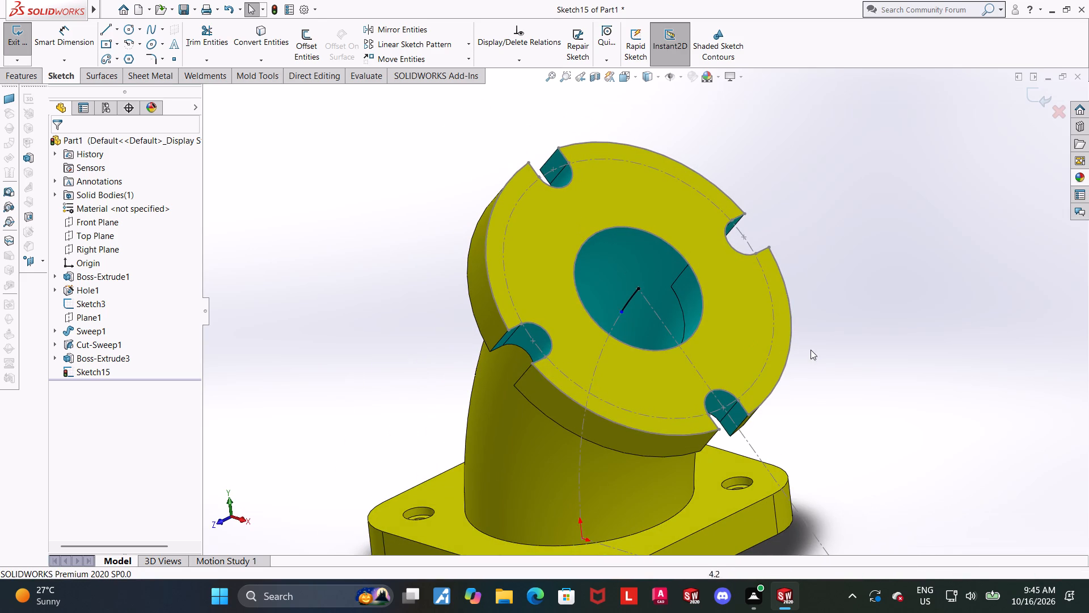
key(ctrl+z)
key(ctrl+z)
key(ctrl+z)
key(ctrl+z)
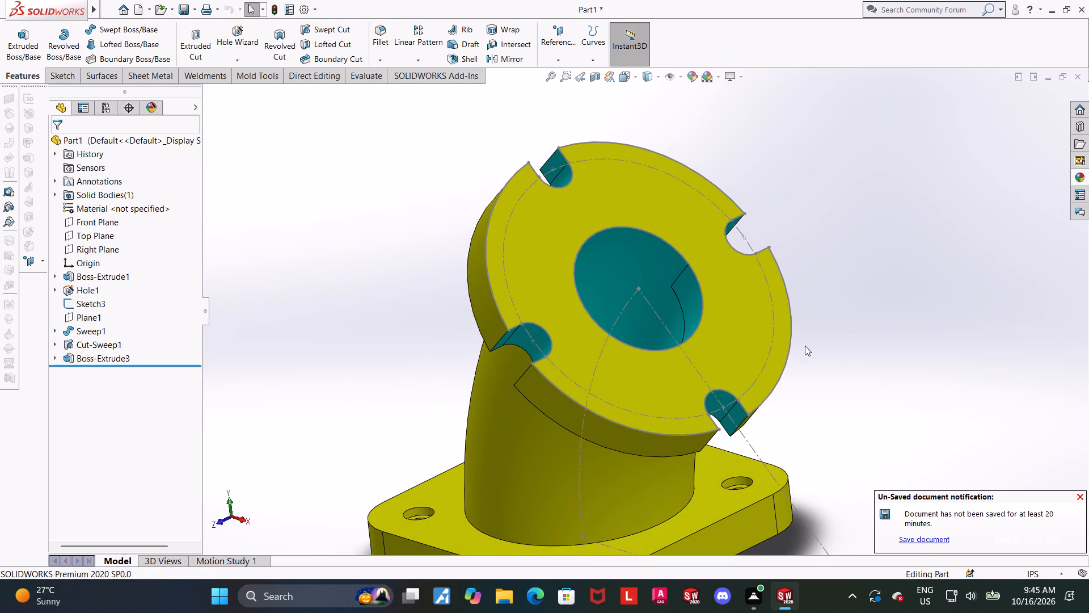
Hide Sketch3, the tube's path sketch.
scroll(805, 346, up, 3)
click(784, 344)
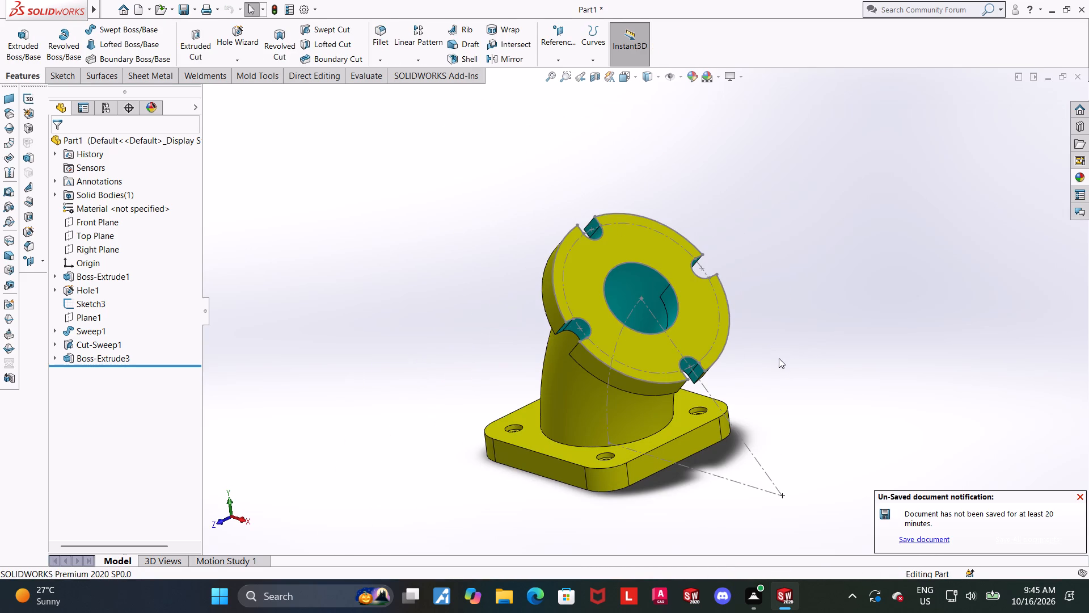
scroll(779, 358, down, 3)
middle_click(775, 359)
click(66, 356)
middle_drag(392, 371, 433, 328)
scroll(216, 337, up, 2)
click(212, 333)
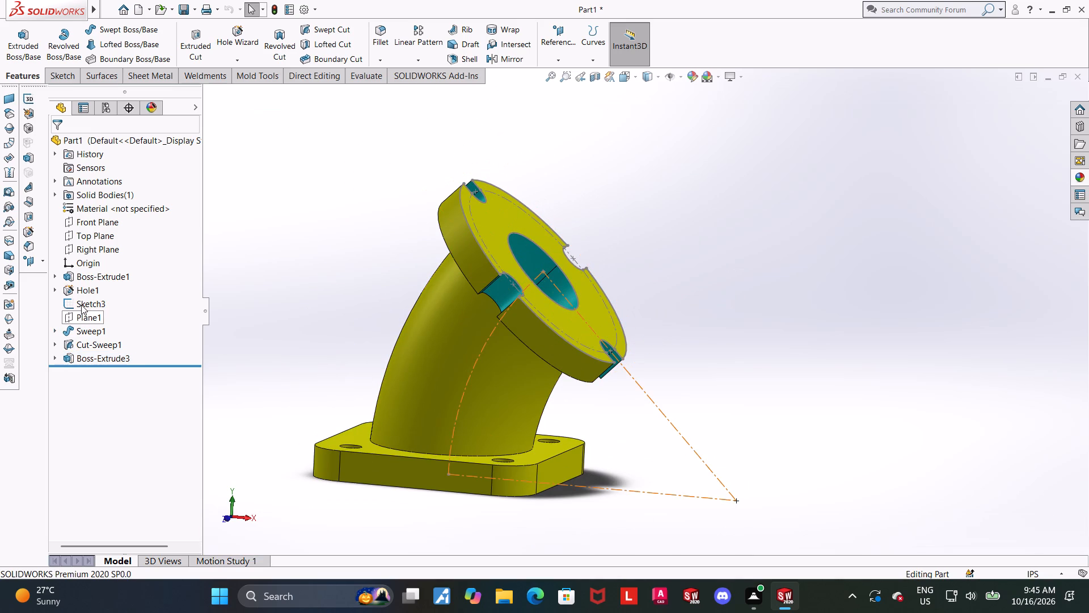
click(81, 305)
click(94, 291)
click(628, 287)
Hide Sketch4, the notched flange profile under Boss-Extrude3.
middle_drag(641, 288, 627, 310)
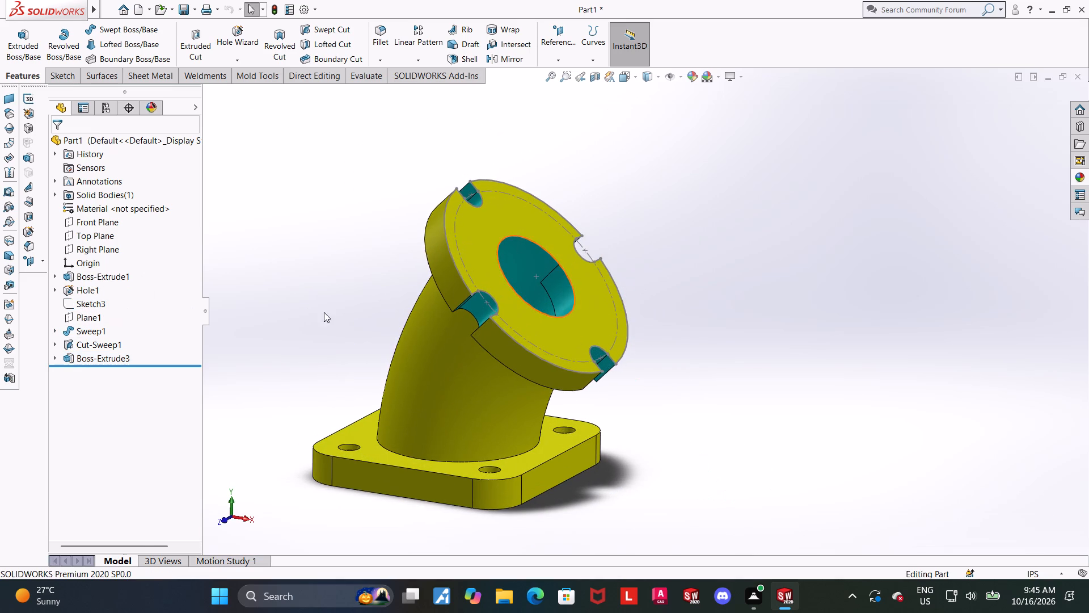
click(51, 360)
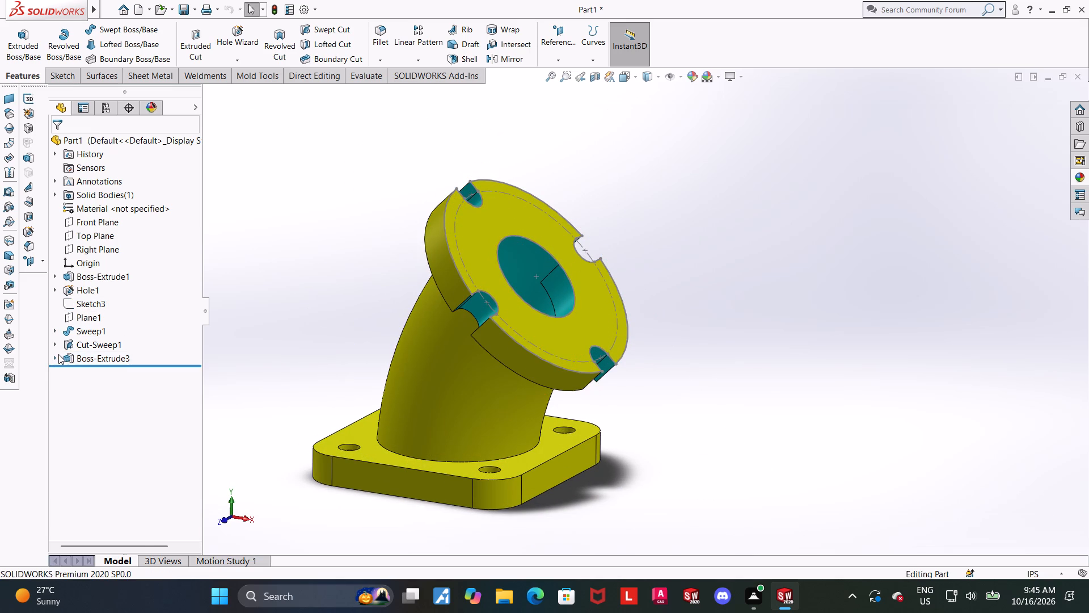
click(58, 354)
click(83, 367)
click(87, 347)
click(922, 273)
Fillet the tube's outer edges where it meets the notched flange and the base plate with a 0.12 in radius.
scroll(746, 278, up, 1)
middle_drag(745, 278, 731, 305)
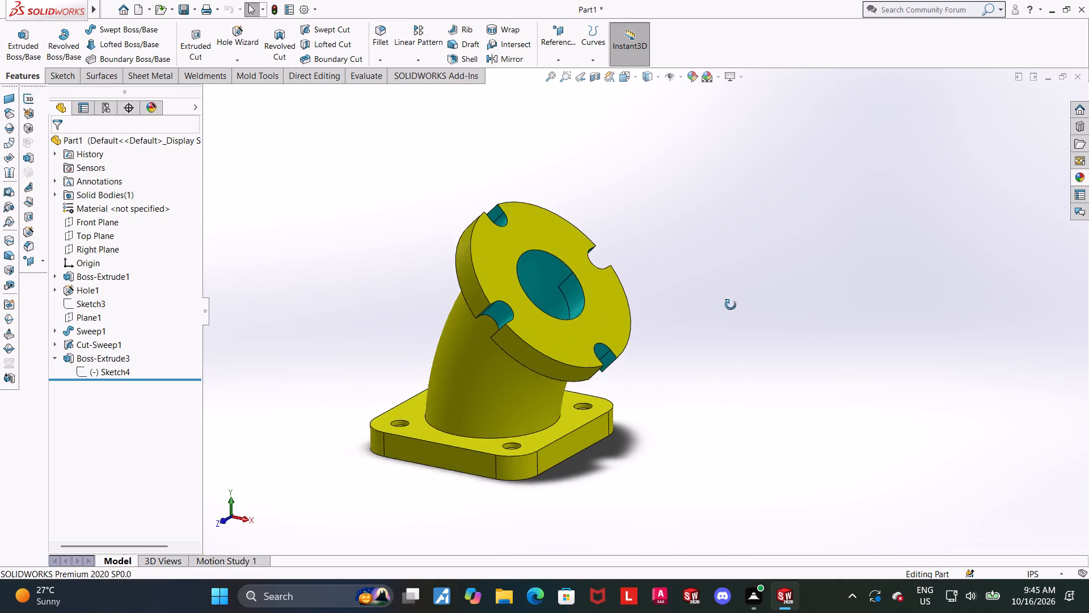
middle_drag(731, 305, 725, 330)
scroll(662, 314, up, 2)
scroll(565, 309, down, 2)
middle_drag(563, 322, 596, 292)
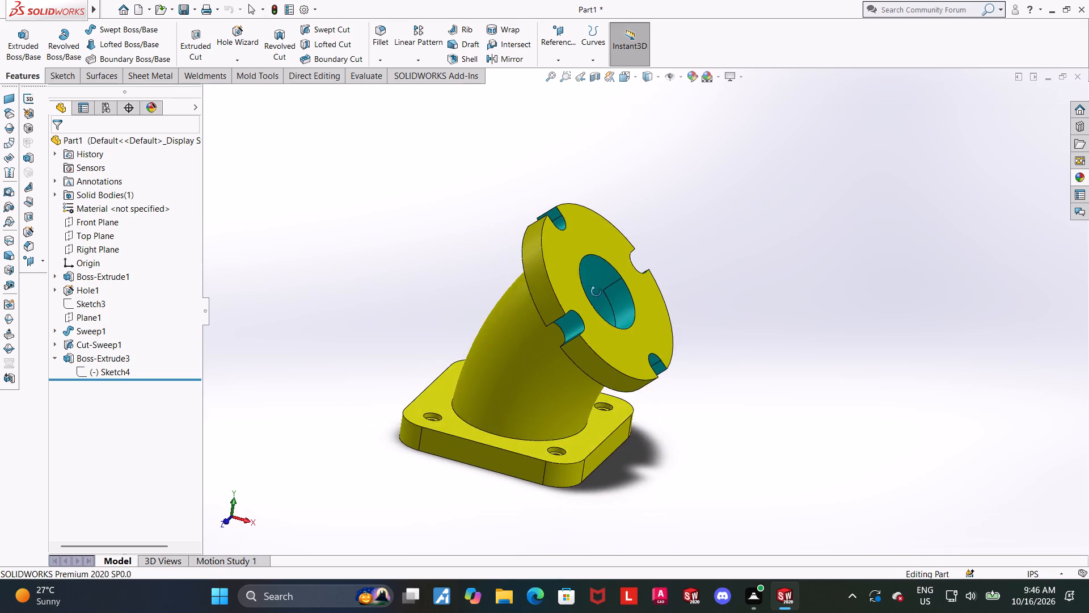
middle_drag(596, 292, 652, 305)
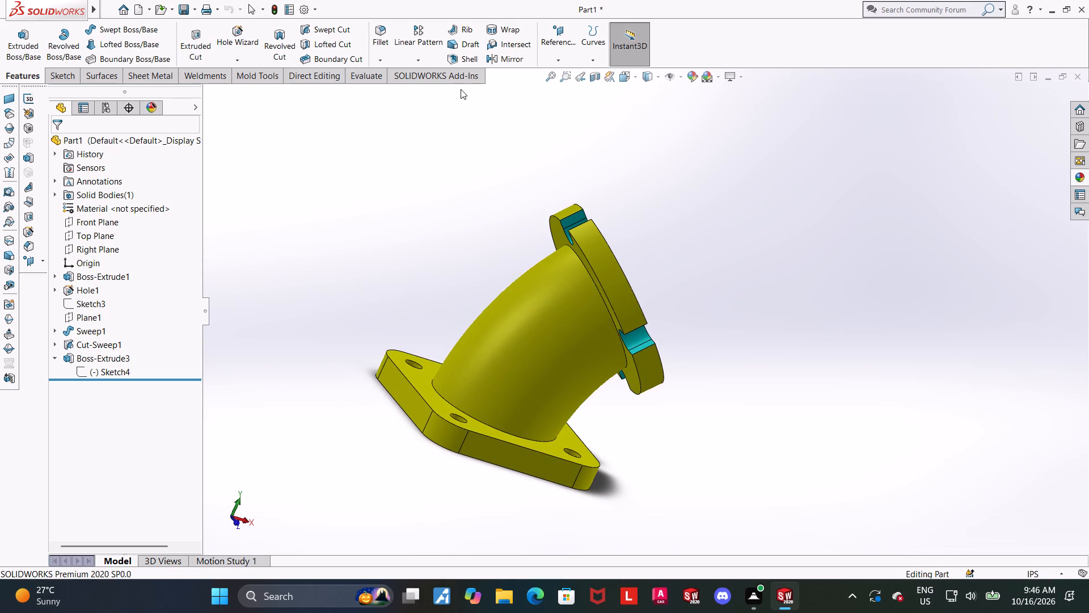
click(391, 36)
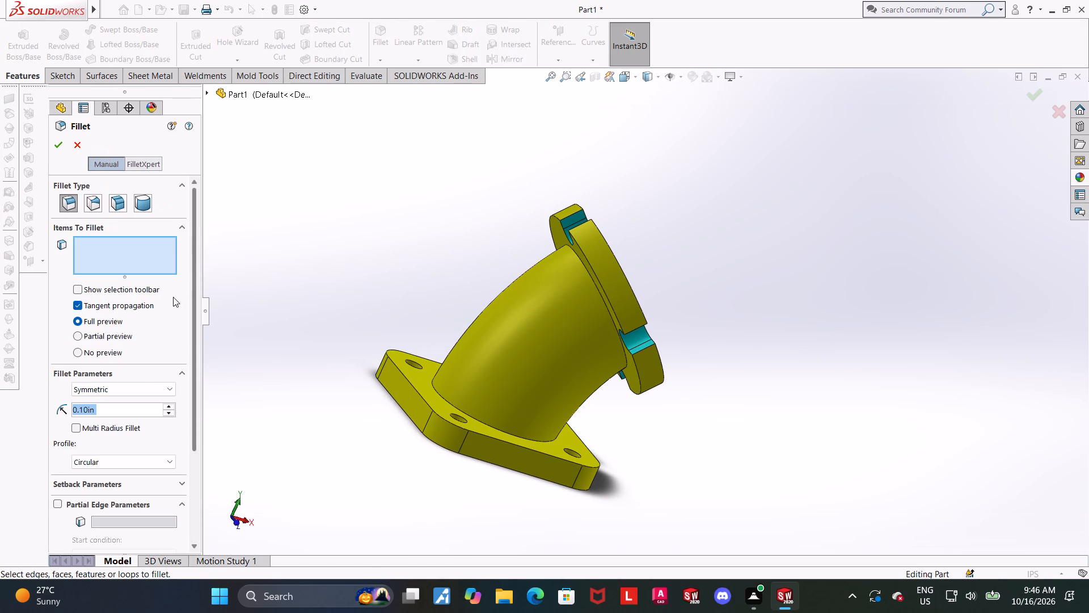
text(0.12)
key(Return)
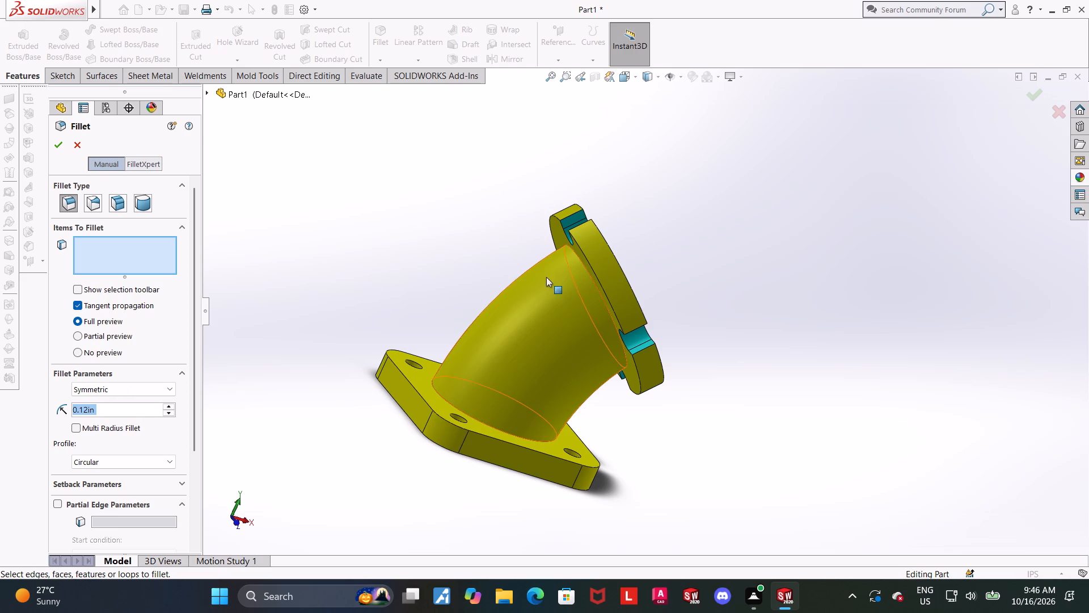
click(581, 261)
middle_drag(779, 289, 762, 284)
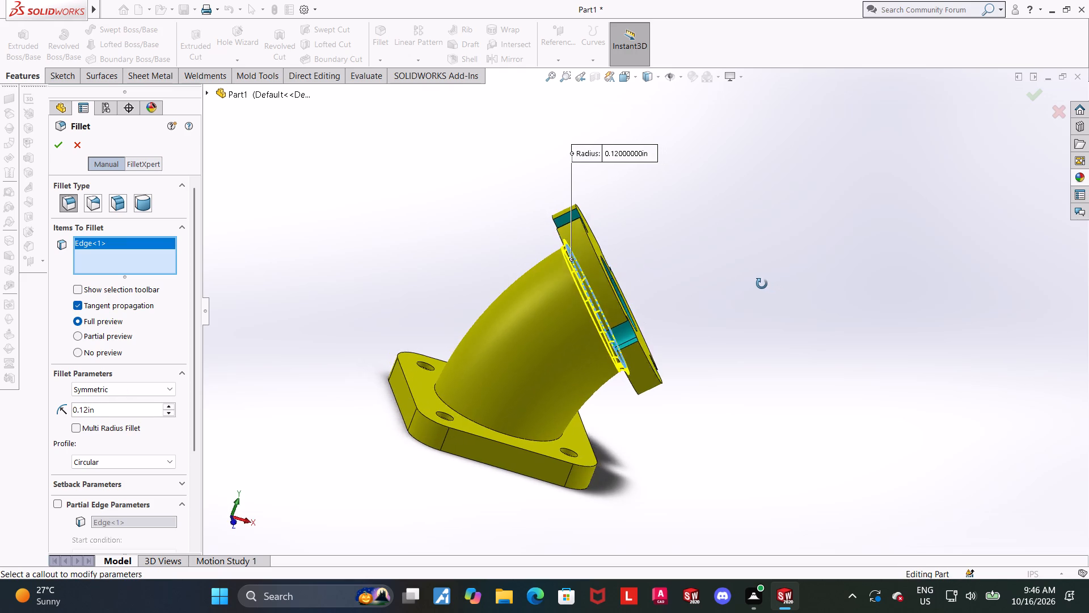
middle_drag(762, 284, 738, 285)
scroll(741, 284, up, 1)
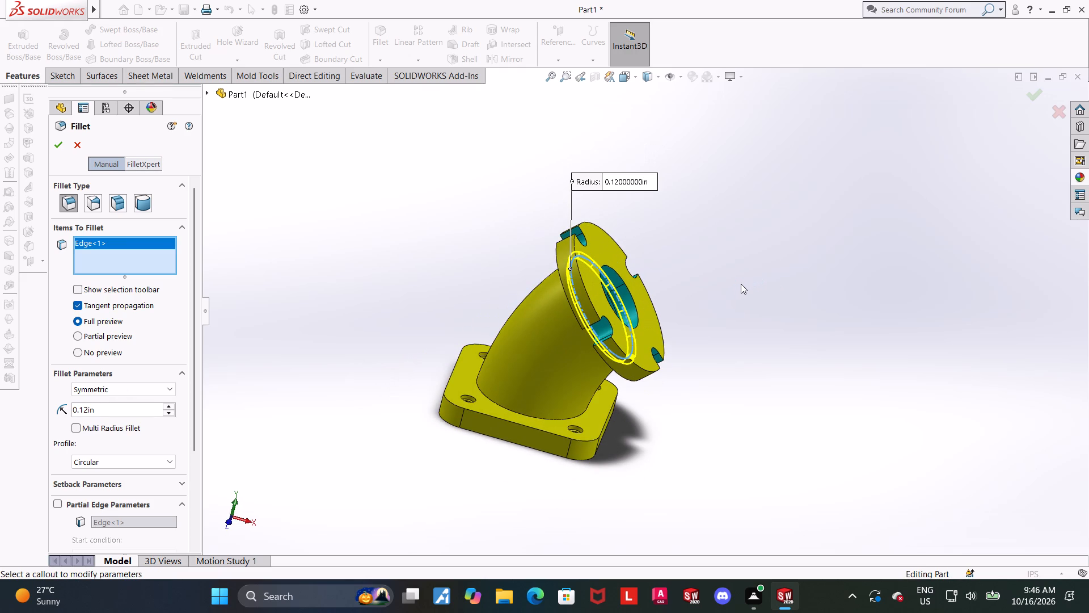
scroll(770, 303, down, 1)
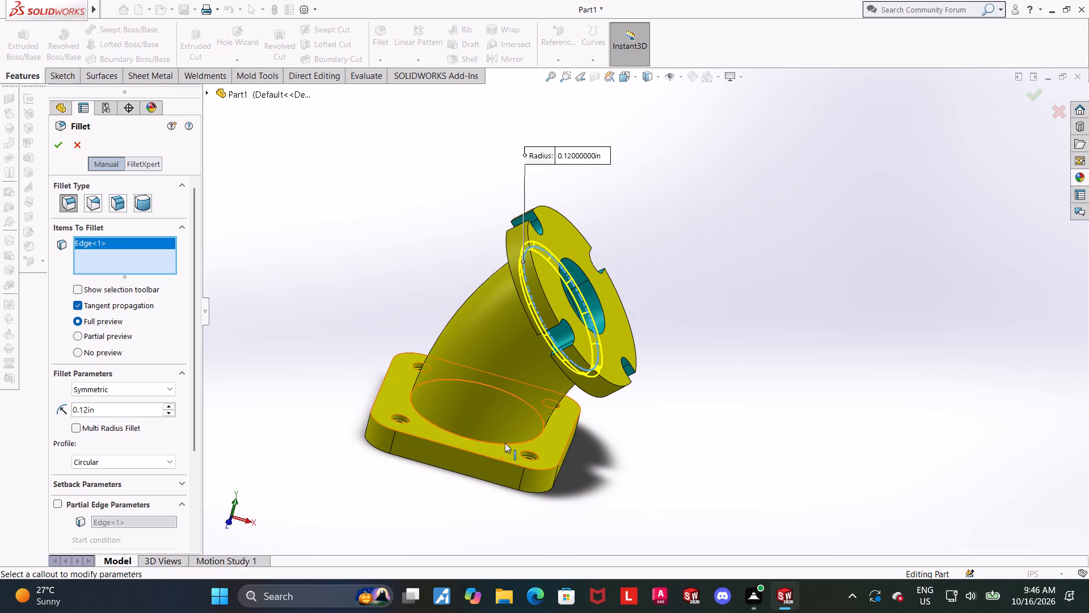
click(505, 443)
click(62, 145)
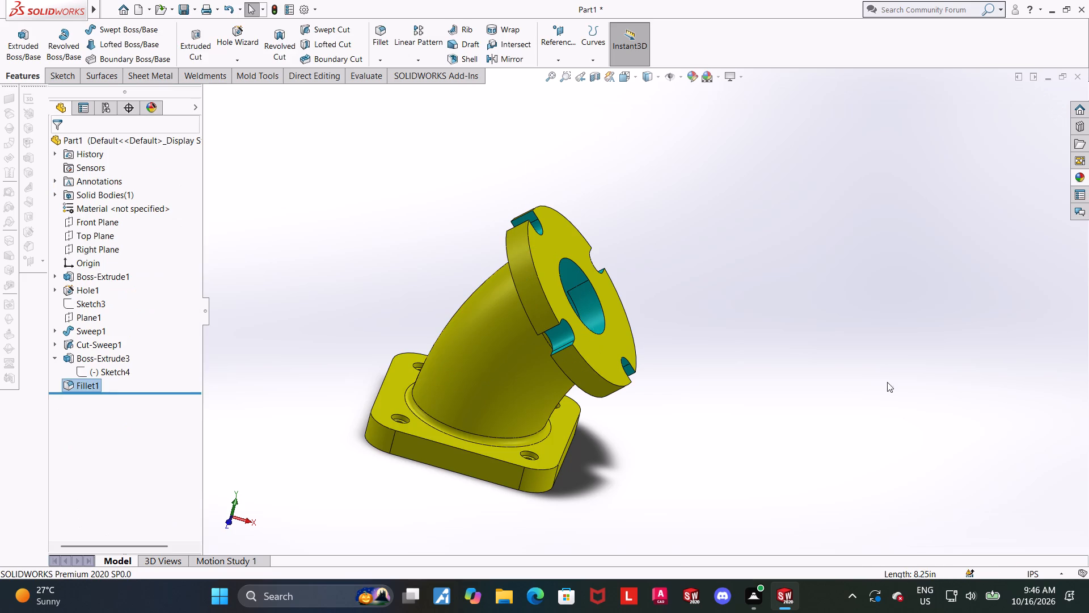
click(850, 377)
Examine the filleted part from several angles and in the isometric view.
middle_drag(759, 361, 682, 337)
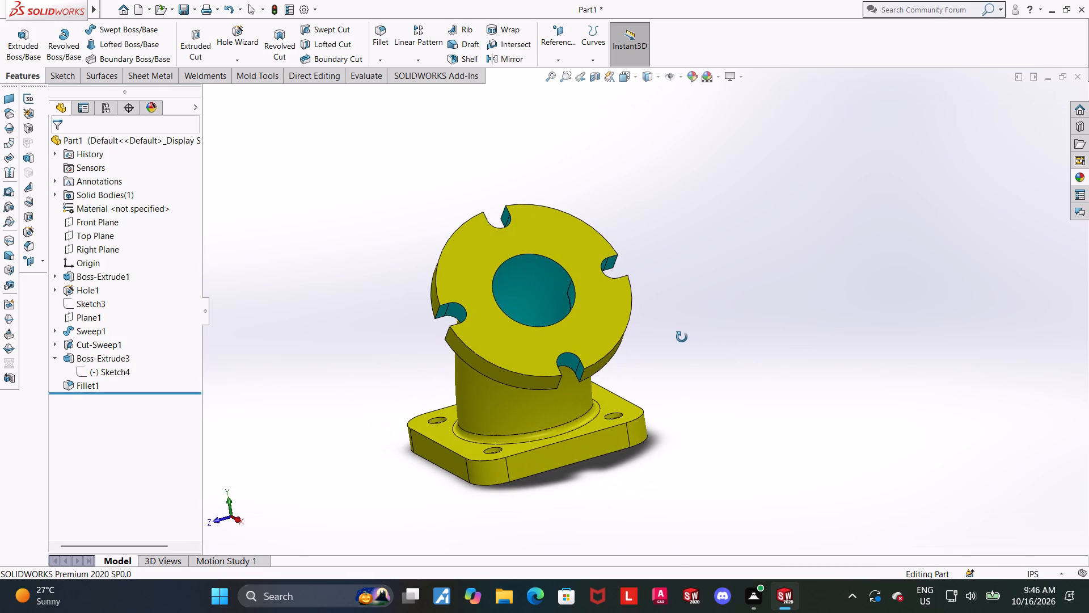
middle_drag(682, 337, 638, 347)
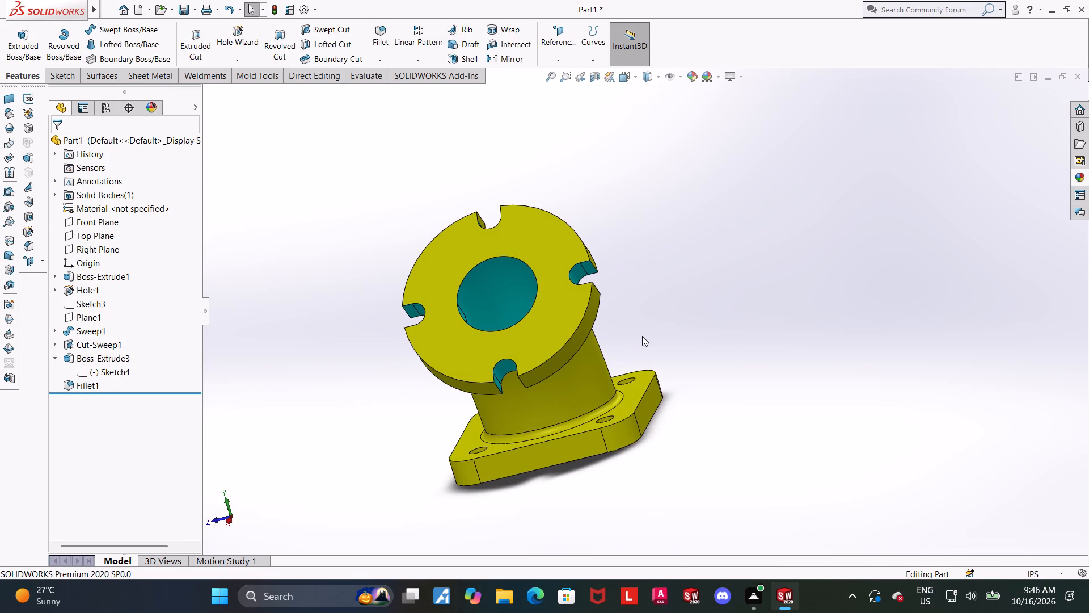
key(ctrl+7)
scroll(728, 381, up, 3)
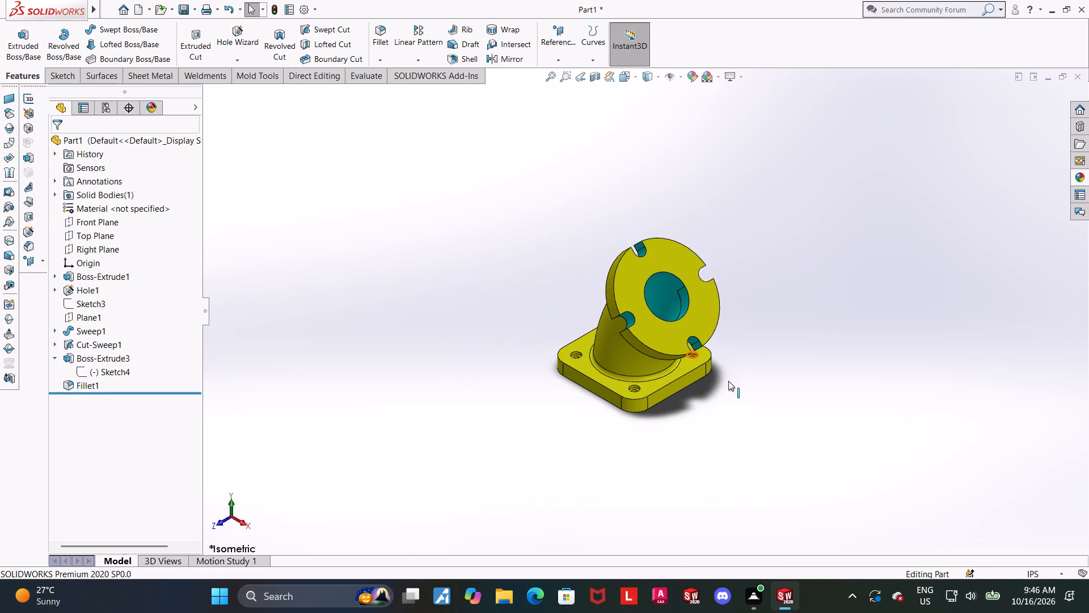
scroll(669, 321, down, 2)
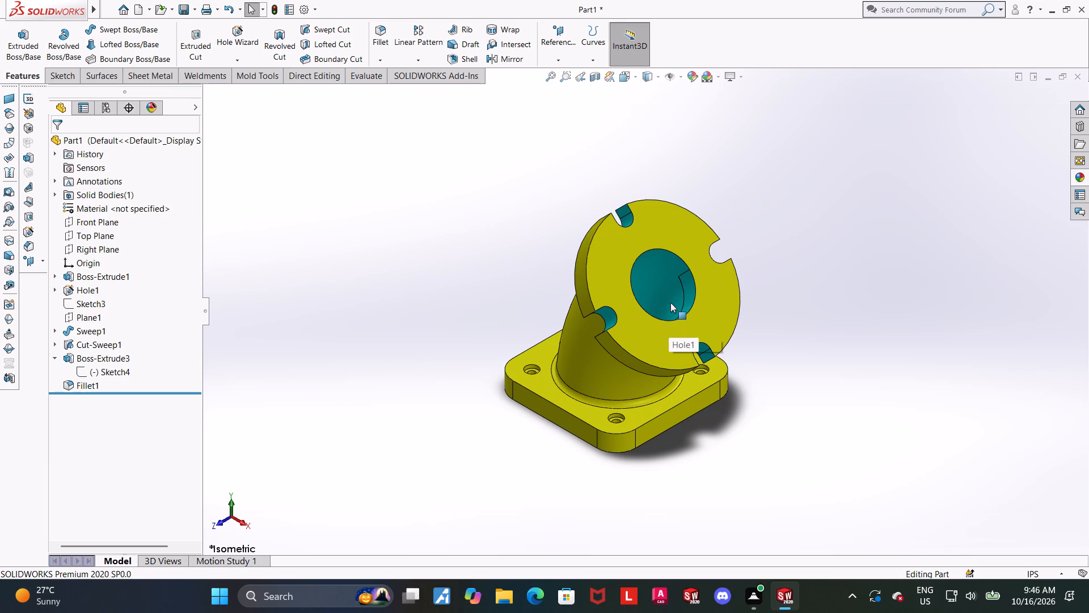
scroll(668, 304, up, 1)
scroll(705, 309, down, 1)
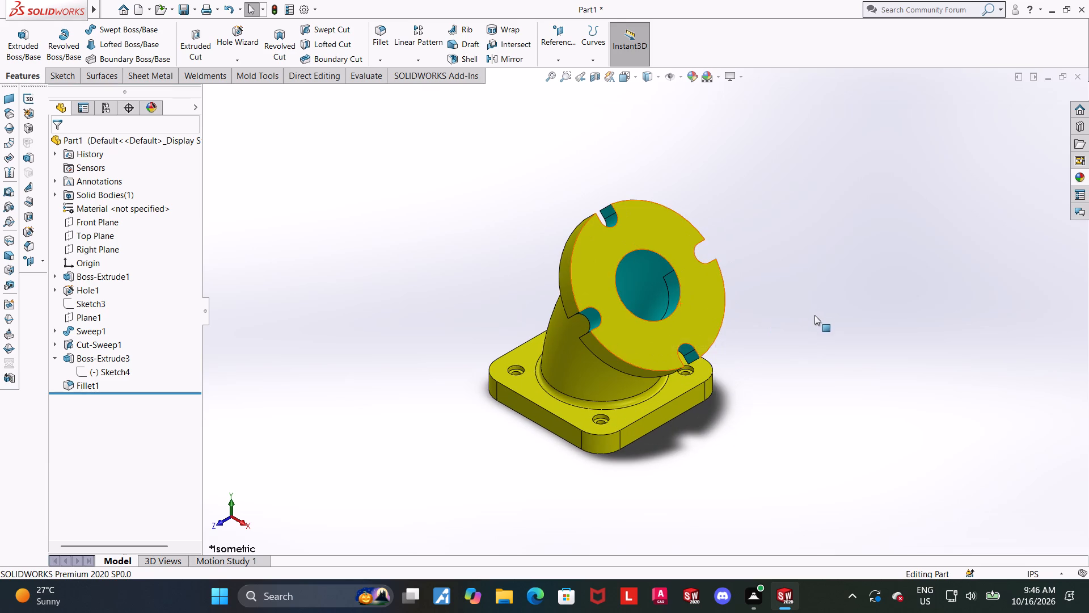
click(814, 315)
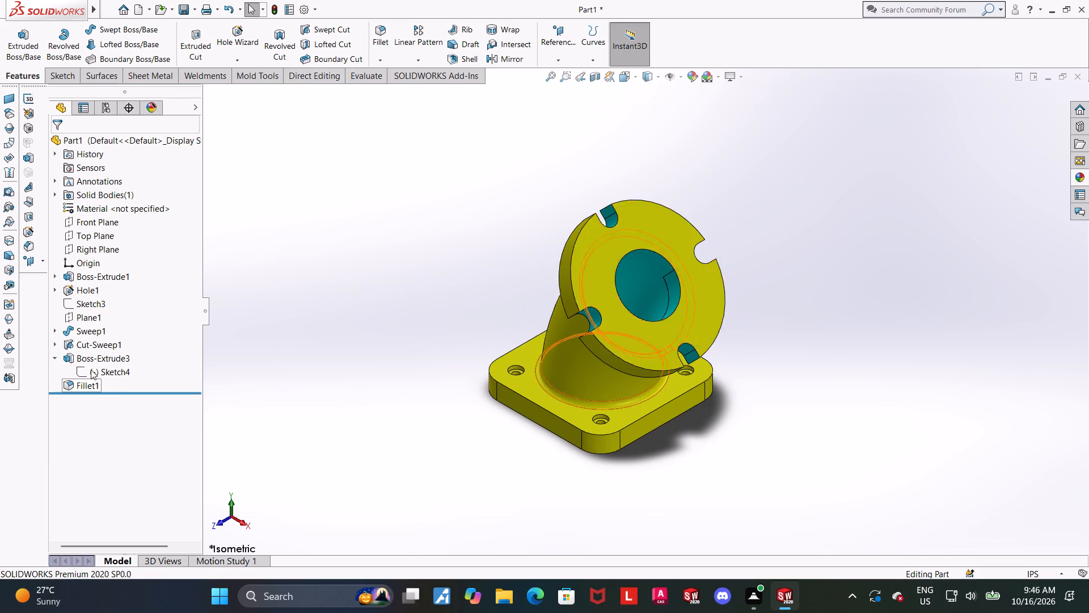
Inspect the definition of the flange's Boss-Extrude3 feature and leave it without changes.
click(93, 362)
middle_drag(512, 332, 581, 298)
scroll(581, 298, up, 1)
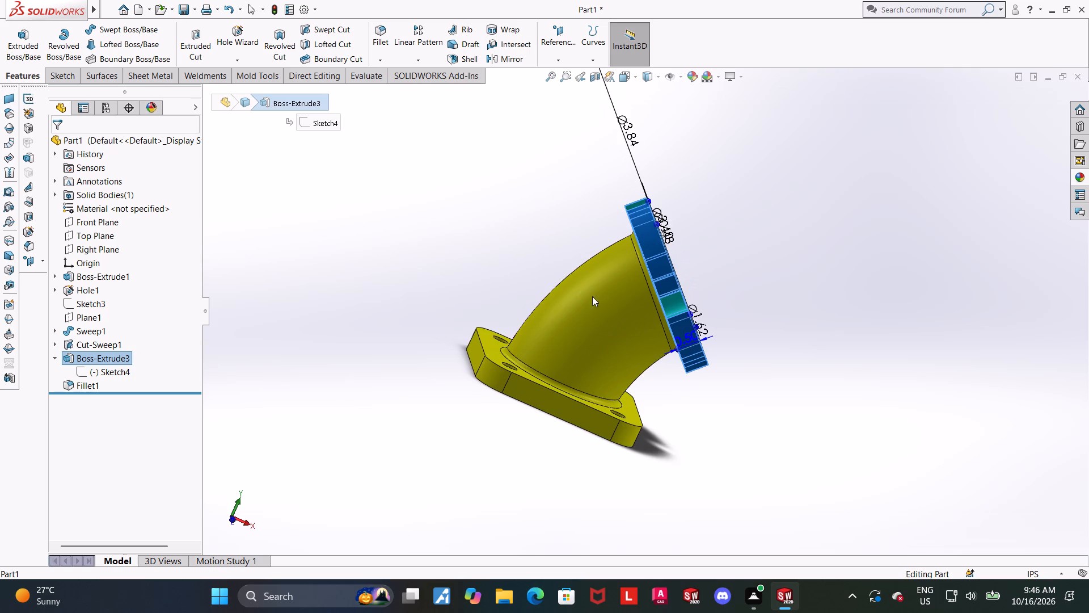
click(841, 229)
click(67, 357)
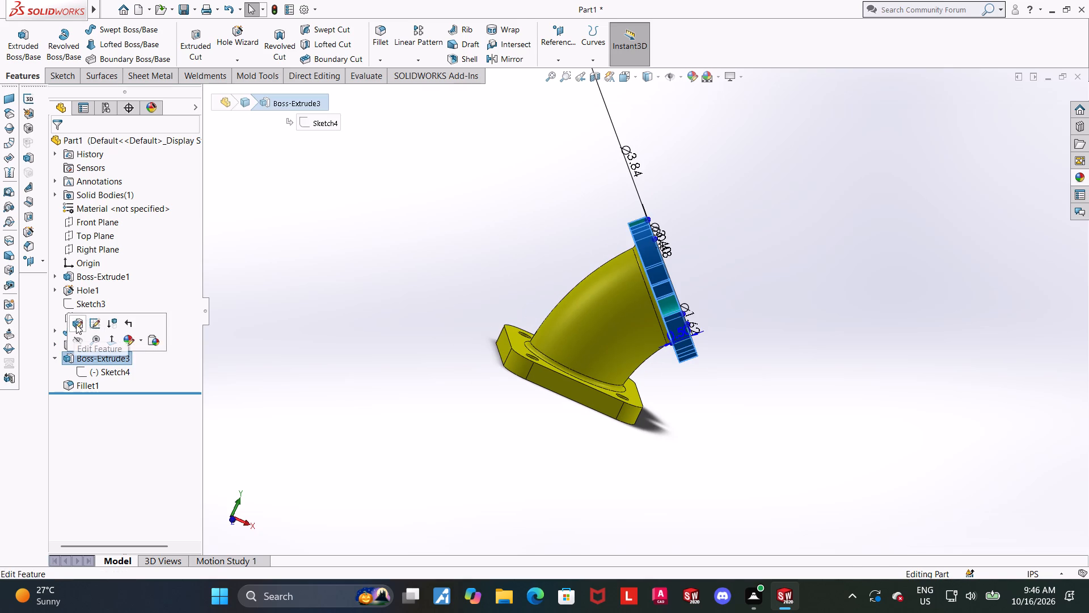
click(76, 324)
click(73, 147)
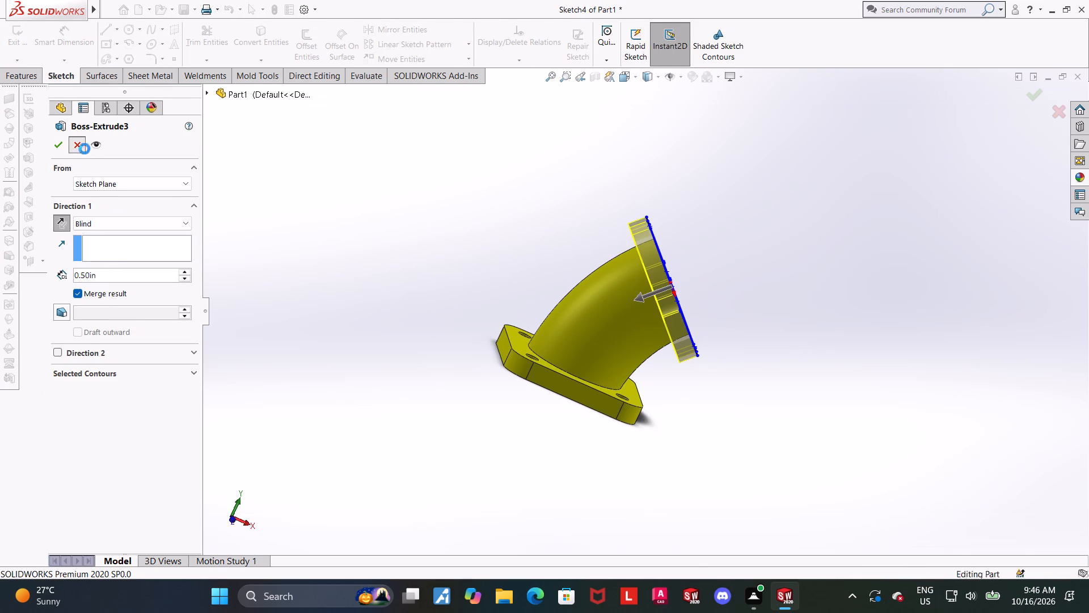
drag(869, 213, 863, 217)
Show the whole part enlarged in the isometric view.
middle_drag(818, 250, 766, 274)
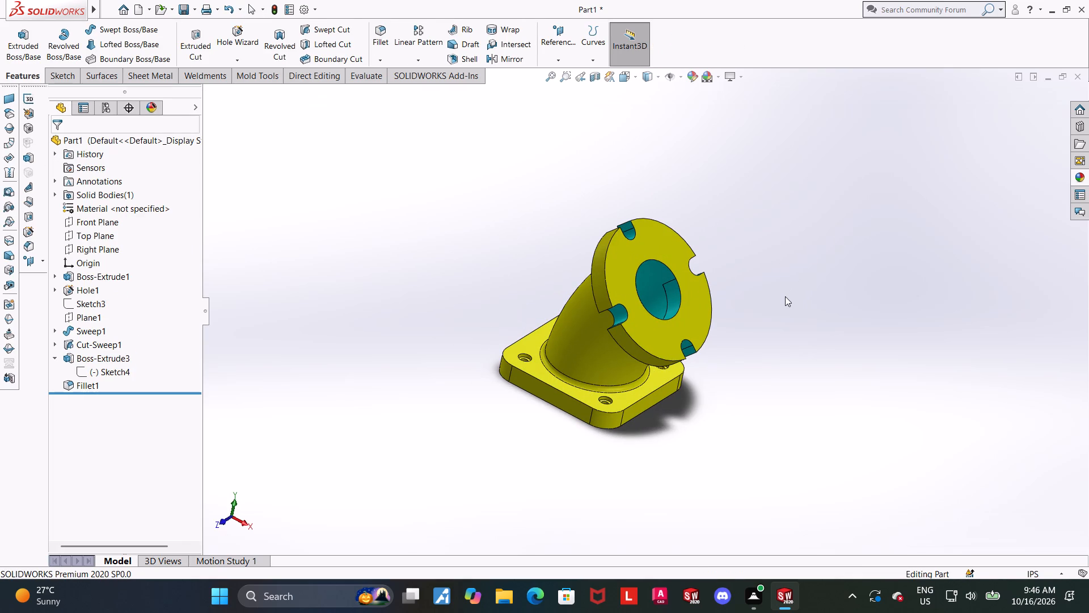
key(ctrl+7)
scroll(792, 347, down, 1)
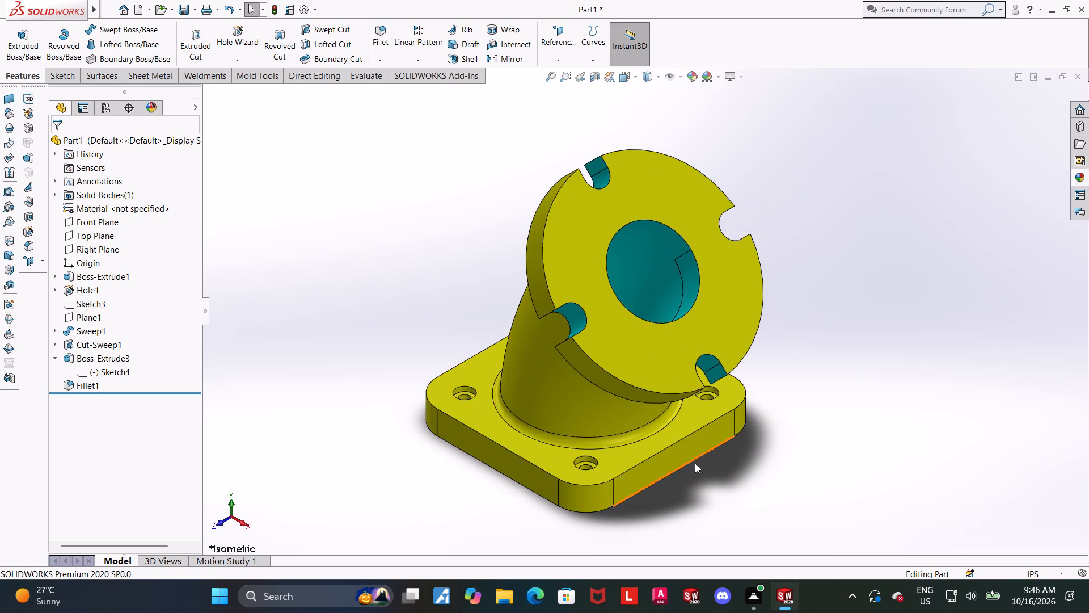
scroll(686, 479, up, 1)
scroll(643, 457, down, 1)
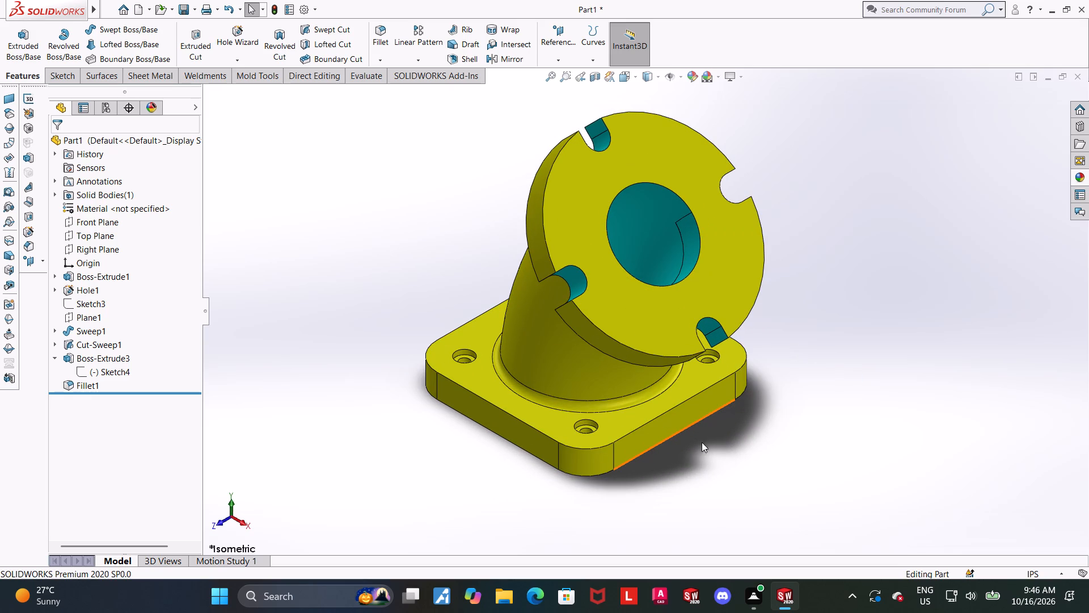
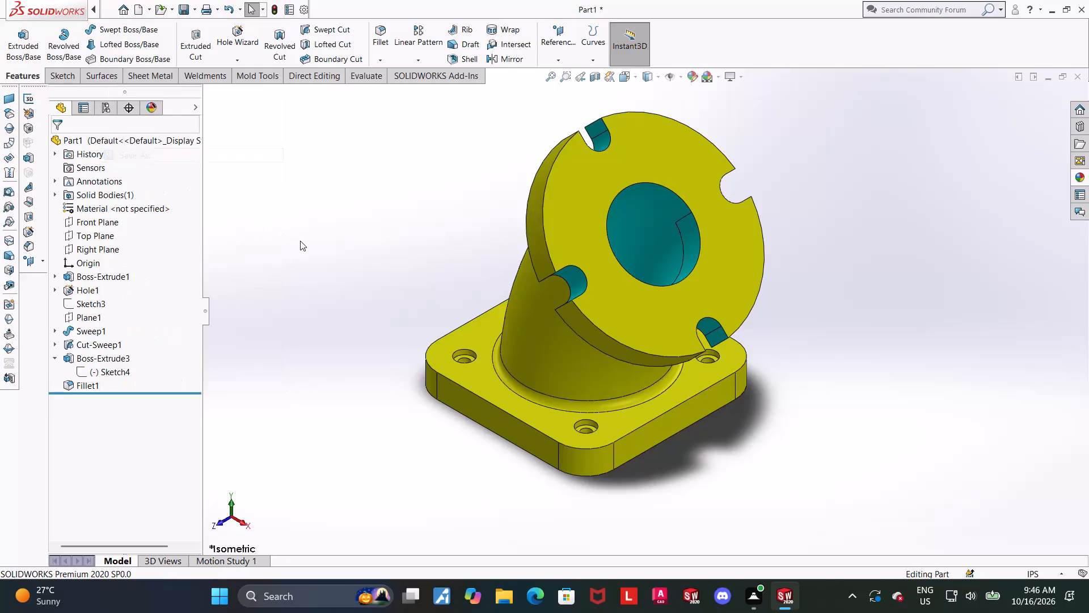
Save the part in the Downloads folder under the name "45 degree flanged elbow".
text(45 degree flanged elb)
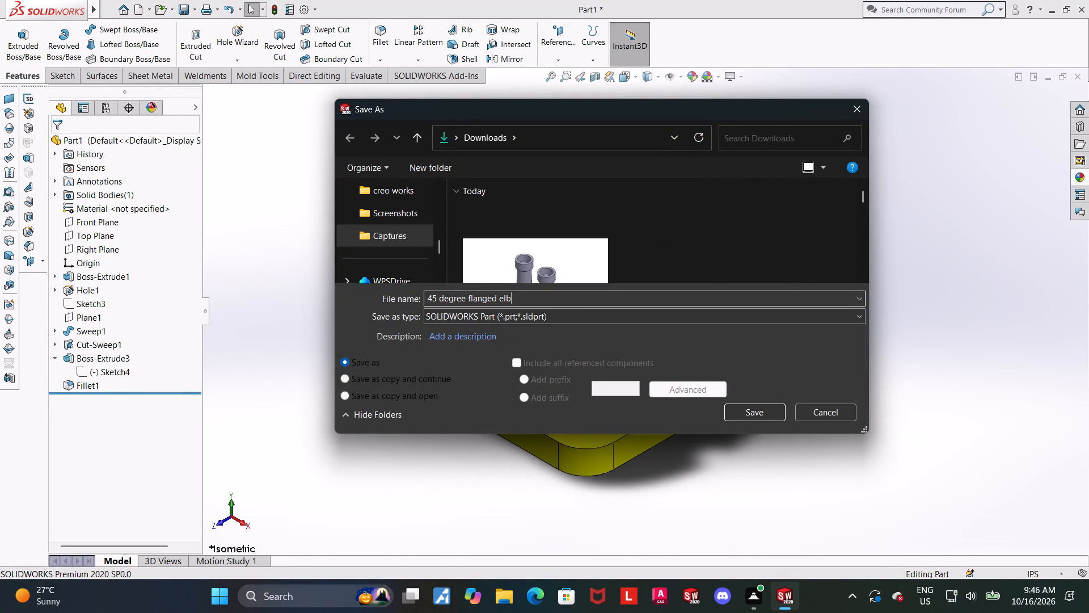
text(ow)
key(Return)
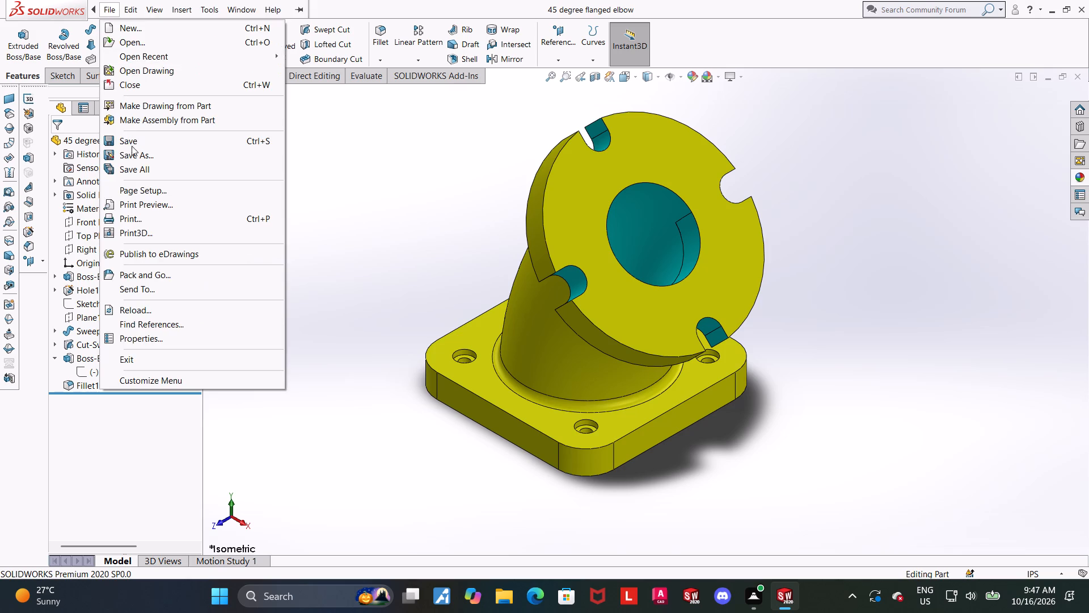
Save a copy of the part as an Adobe Portable Document Format (*.pdf) file in the Downloads folder.
click(132, 156)
click(463, 312)
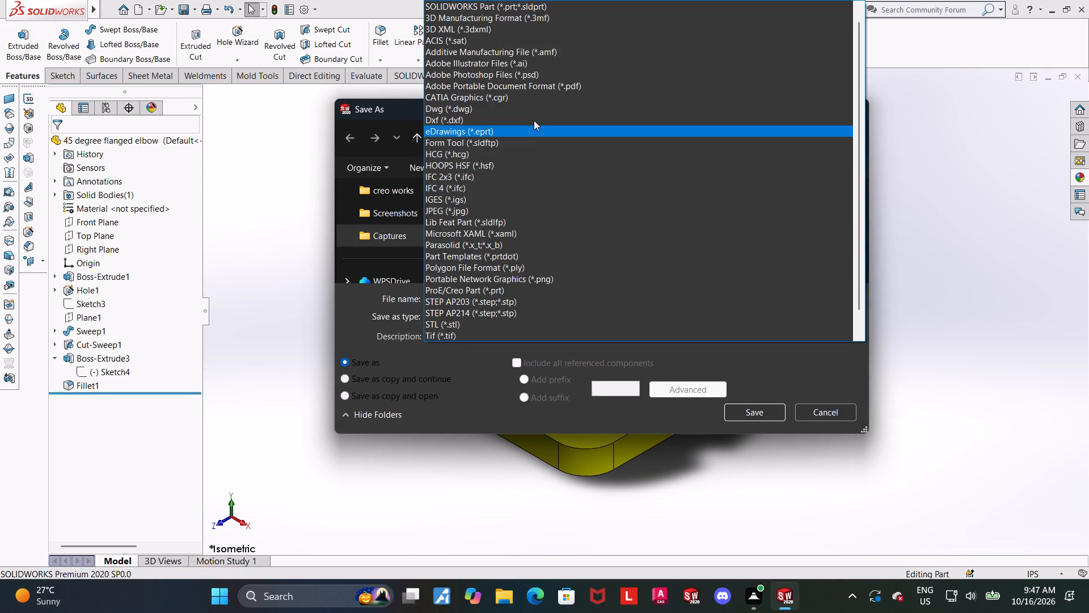
click(537, 89)
click(767, 434)
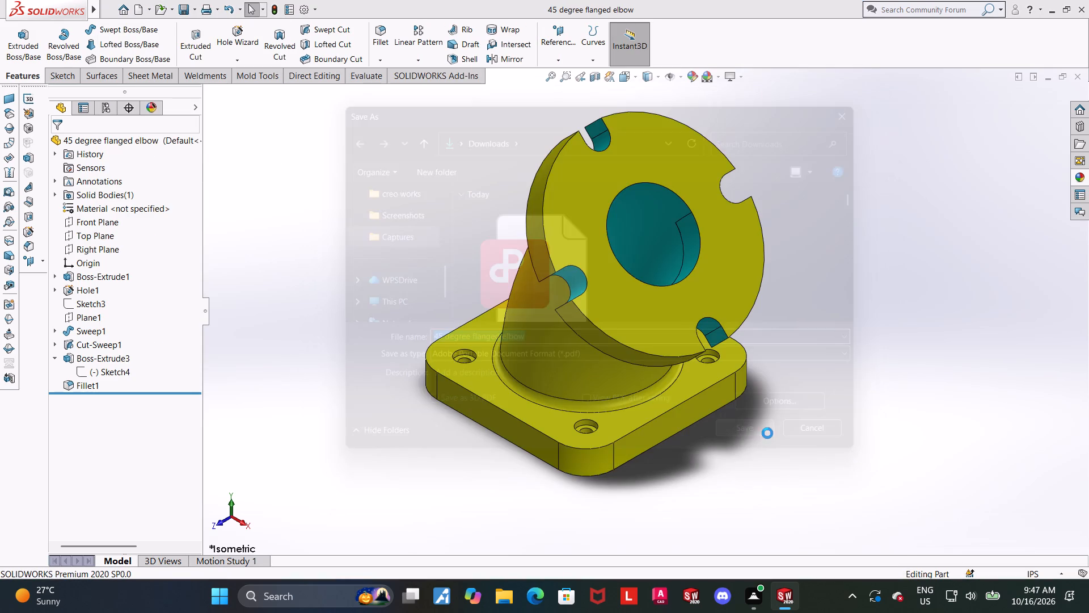